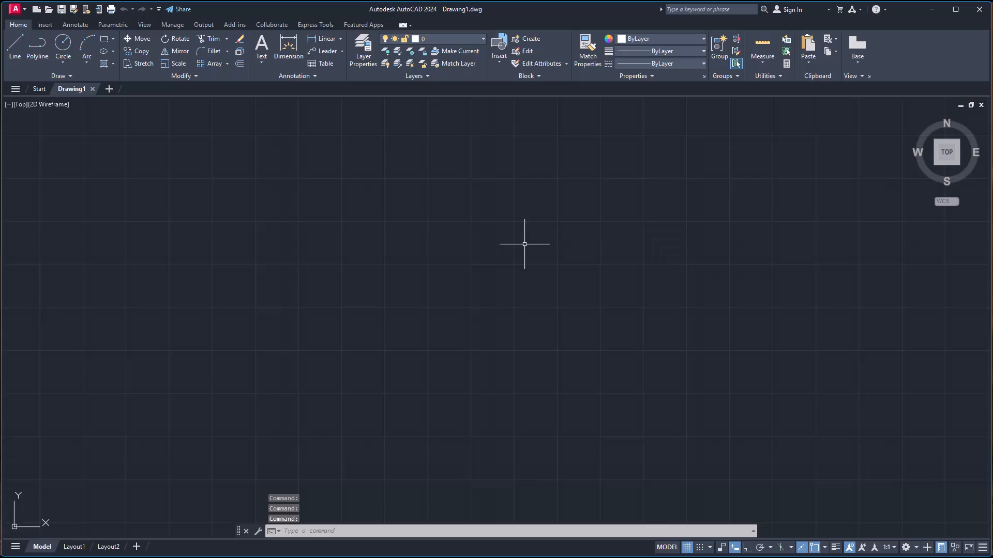
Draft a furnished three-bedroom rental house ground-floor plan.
Start saving the drawing and choose FUJI Files > New folder (15) on LocalDisk (D:) as the destination.
key(ctrl+s)
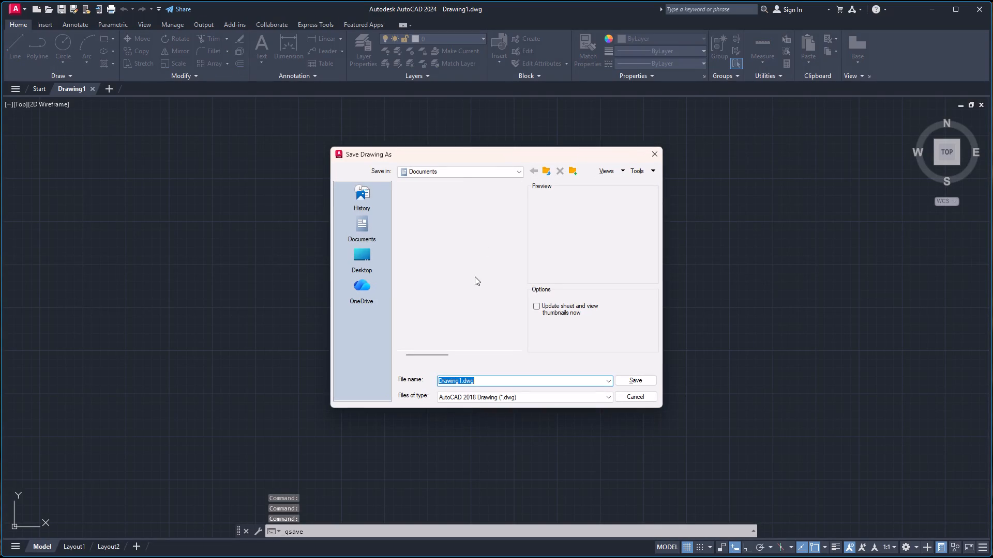
click(374, 269)
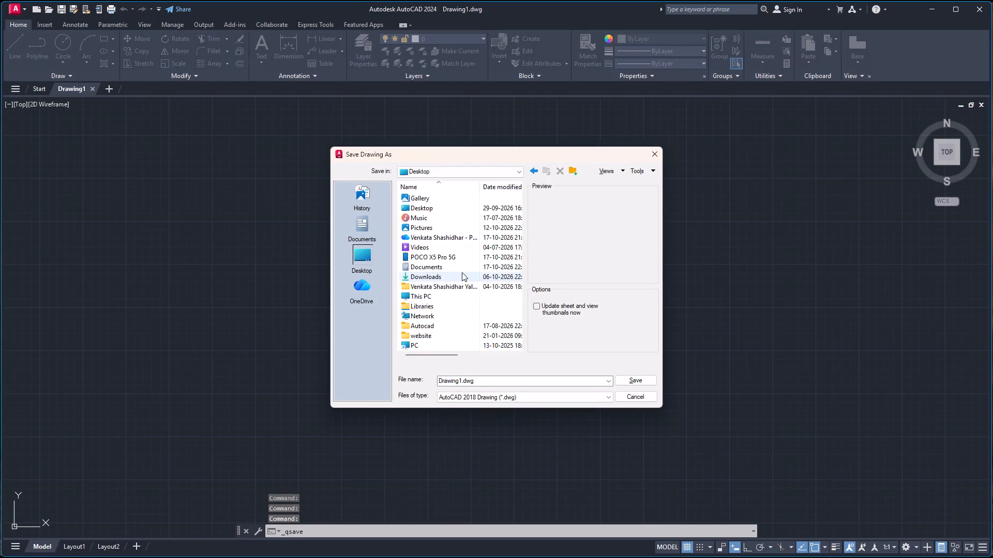
scroll(462, 272, down, 6)
scroll(454, 285, up, 6)
double_click(439, 341)
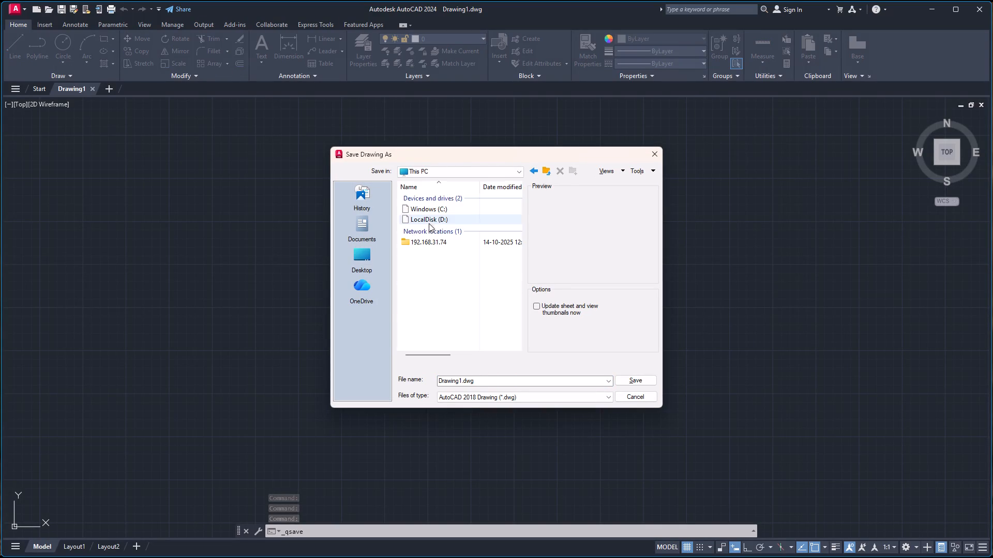
double_click(453, 223)
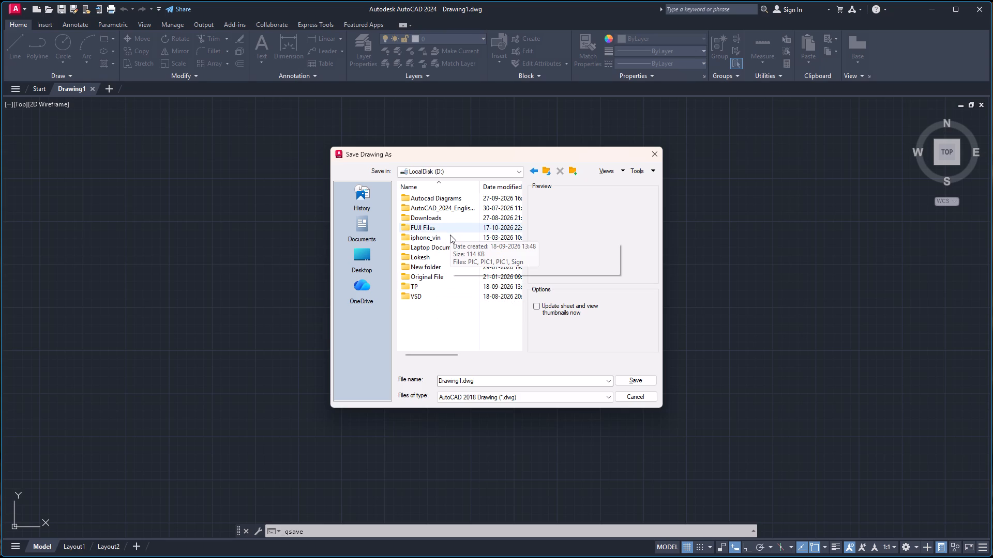
double_click(453, 234)
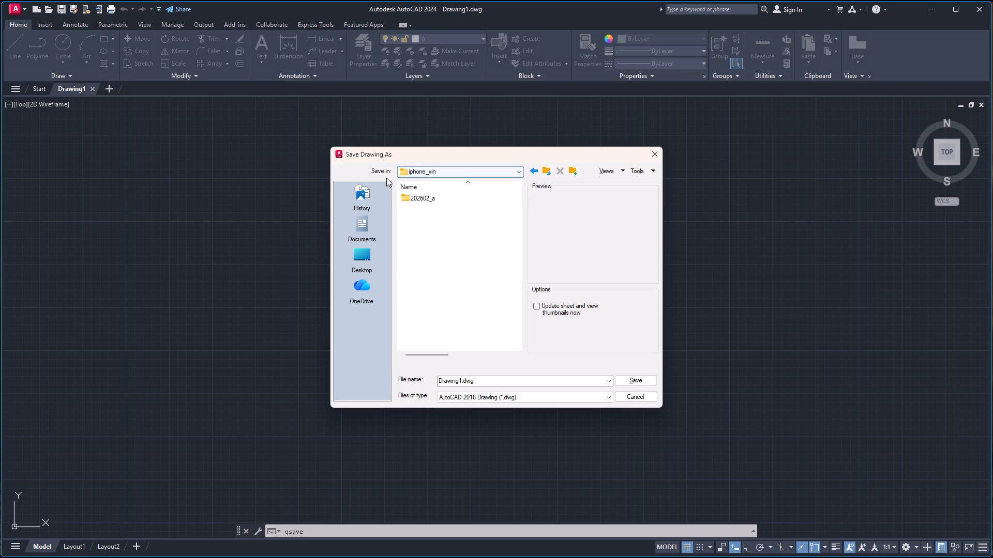
click(444, 165)
click(443, 171)
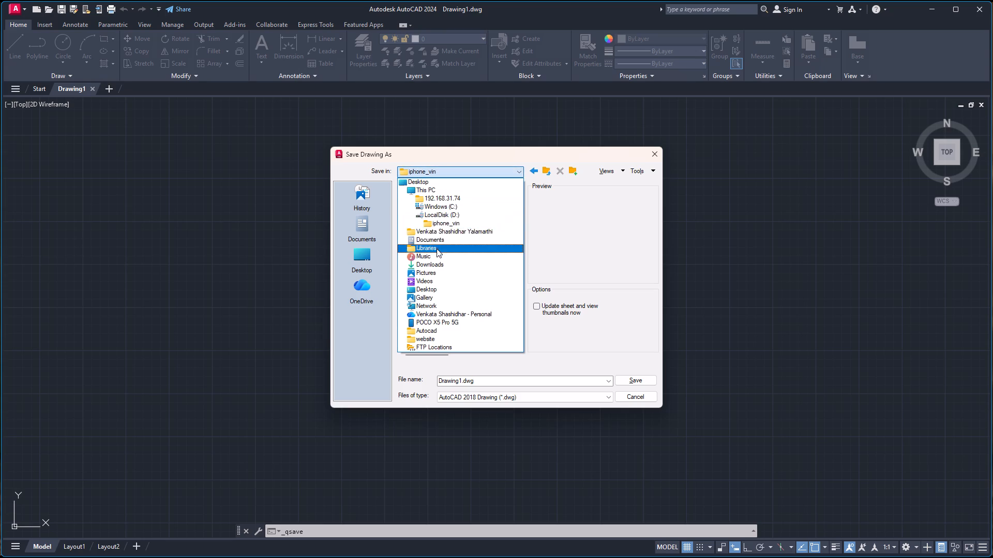
click(453, 212)
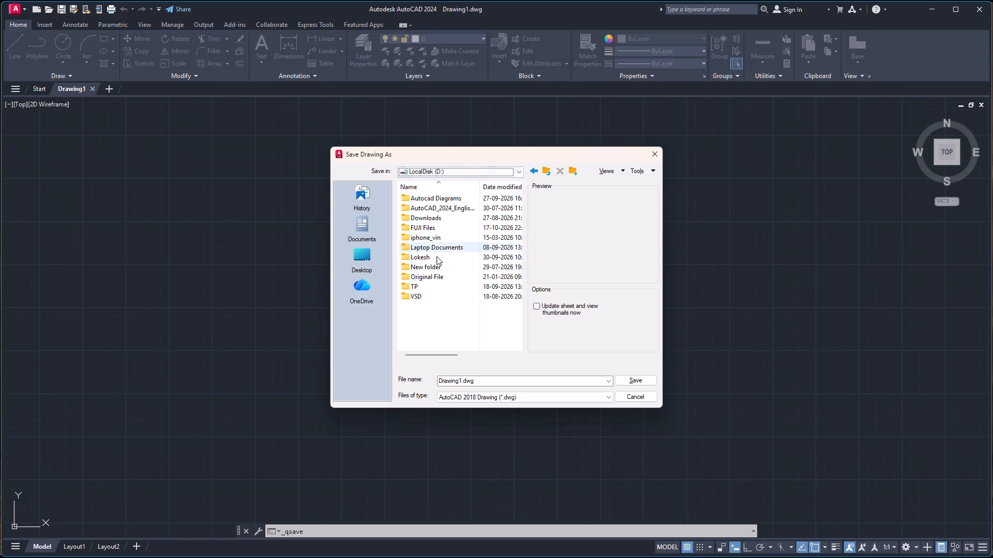
double_click(447, 224)
scroll(437, 276, down, 2)
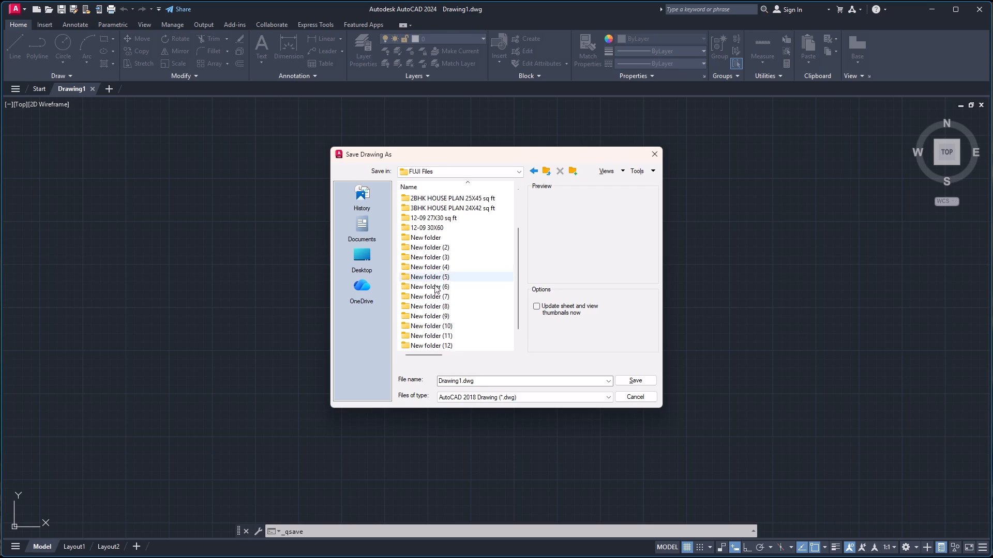
scroll(434, 285, down, 1)
double_click(433, 327)
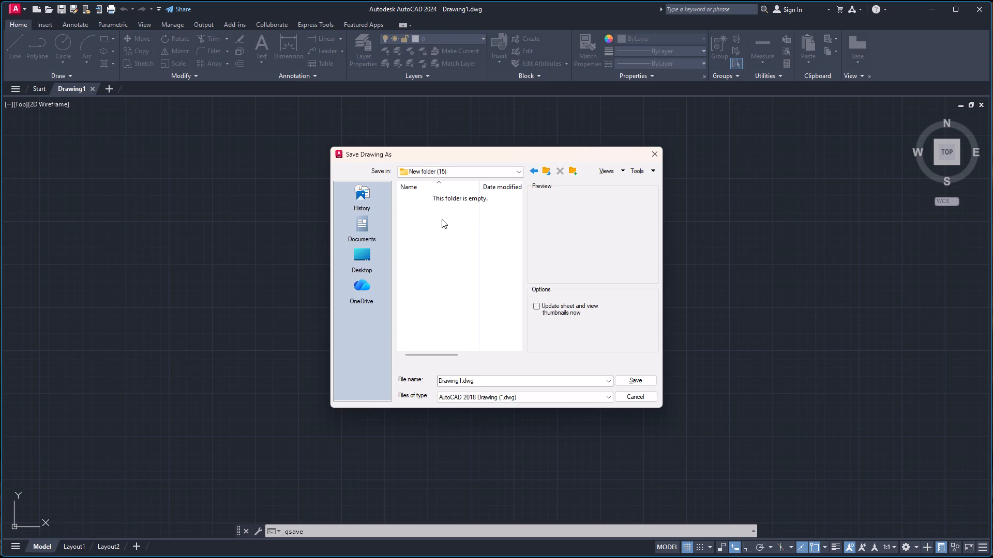
Name the drawing file 3BHK Rental House and save it in the chosen folder.
click(485, 379)
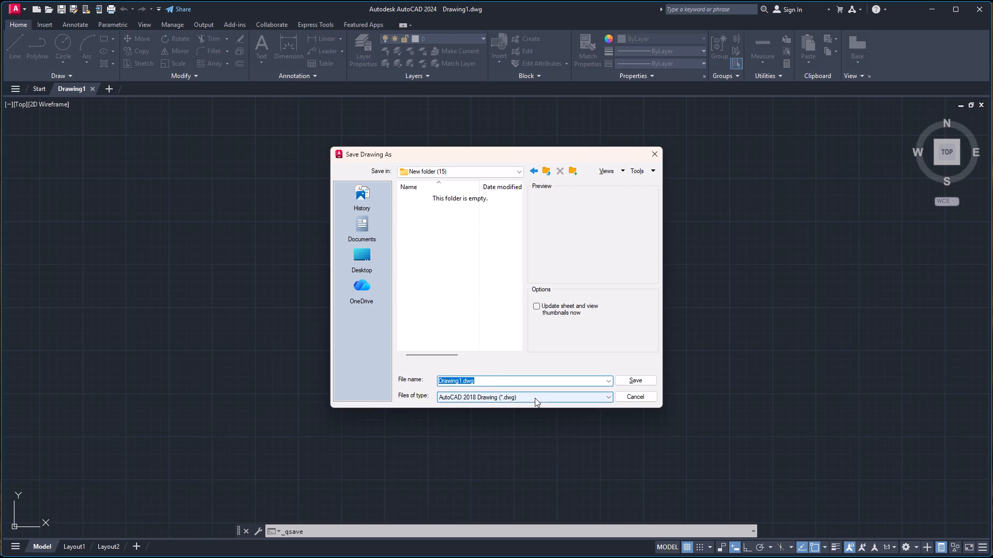
key(3)
text(BHK Rental)
key(space)
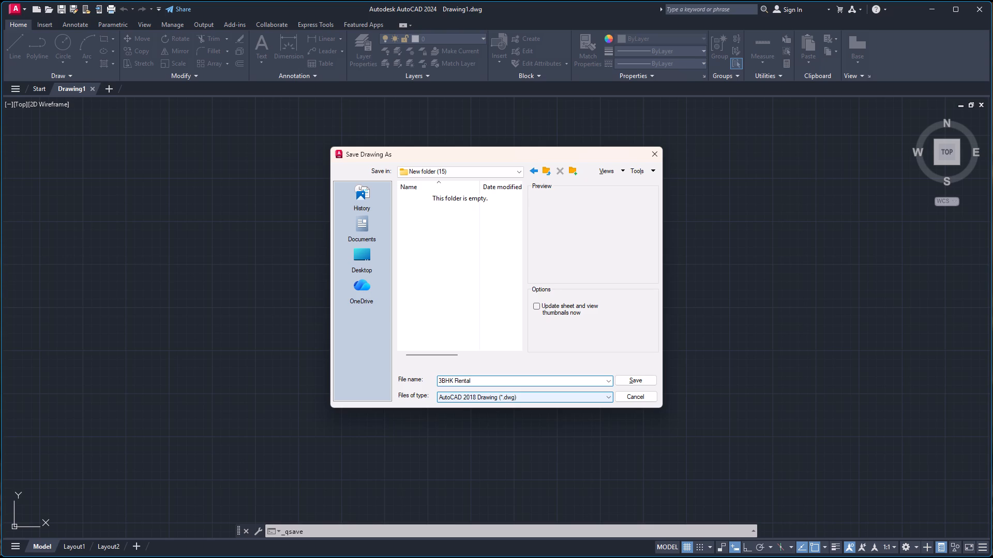
text(house)
key(Left)
key(Left)
key(Left)
key(Left)
key(BackSpace)
key(shift+h)
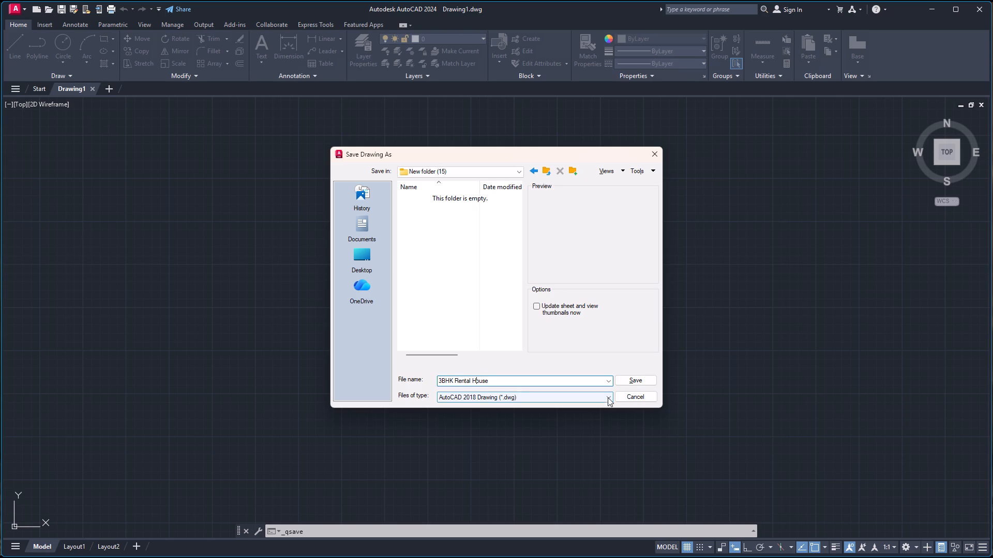
click(628, 381)
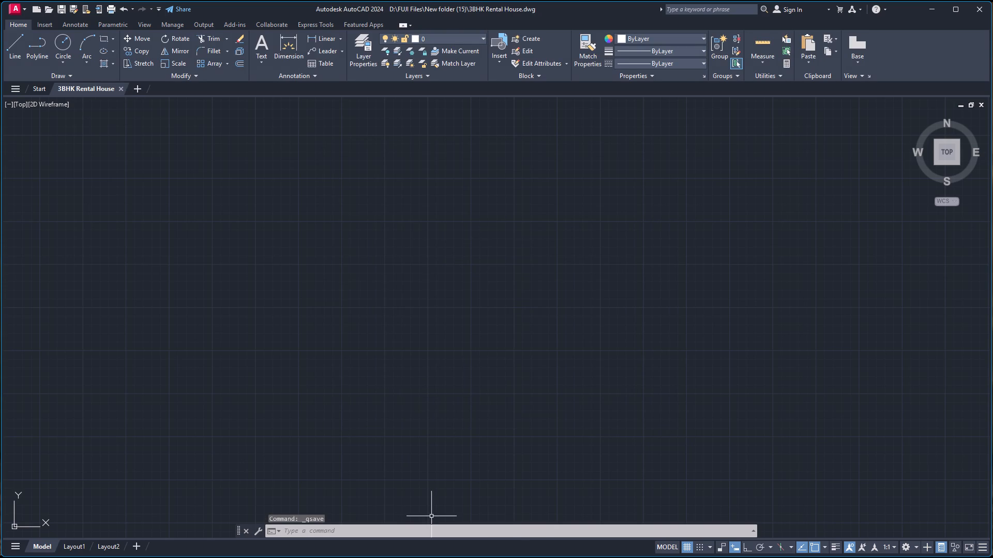
Configure the drawing units to Architectural length with 0'-0 1/2" precision and an insertion scale in inches.
key(u)
key(n)
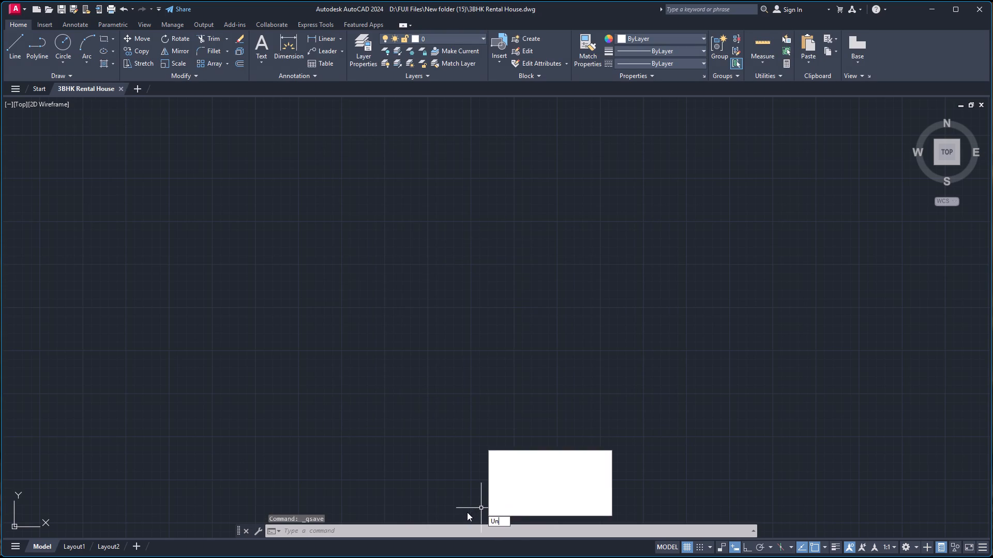
key(Return)
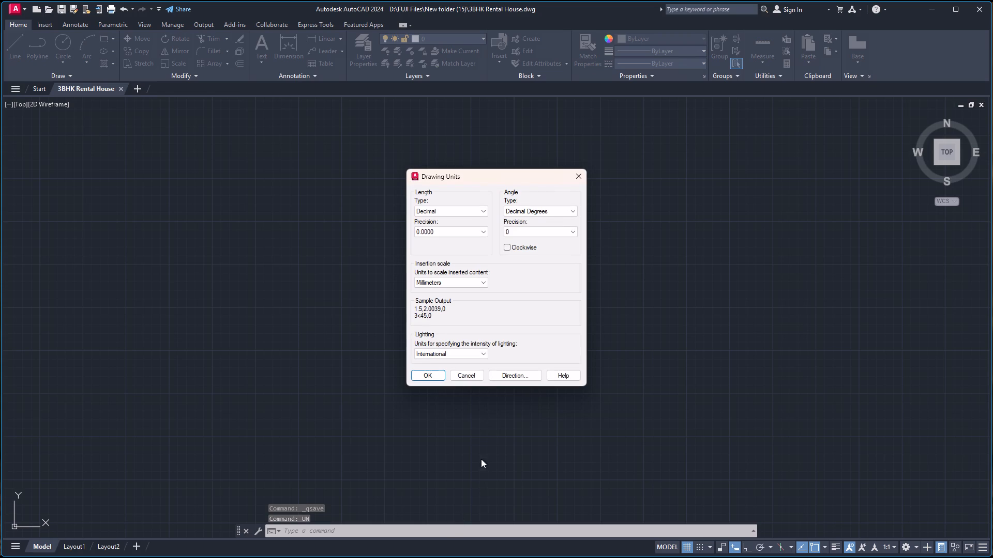
click(464, 209)
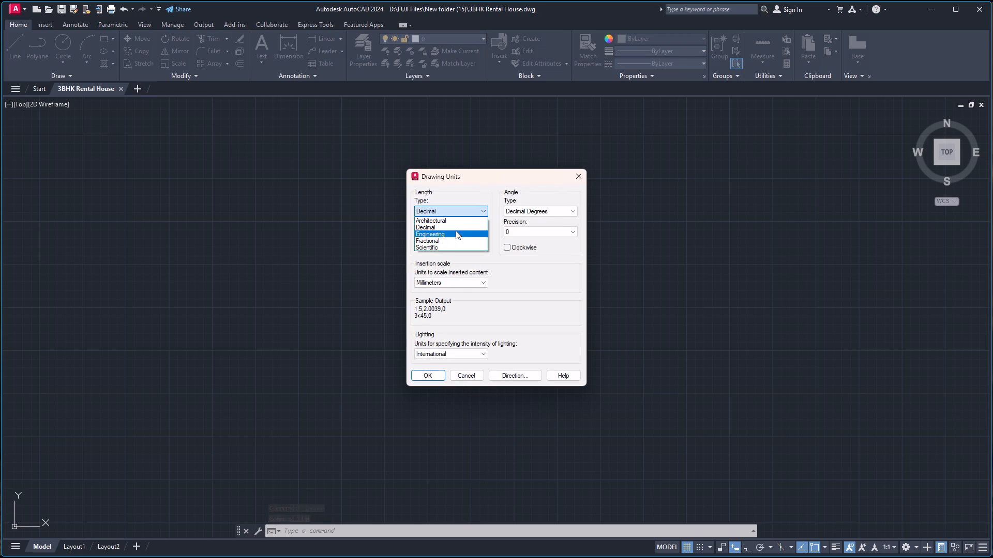
click(460, 221)
click(459, 231)
click(460, 245)
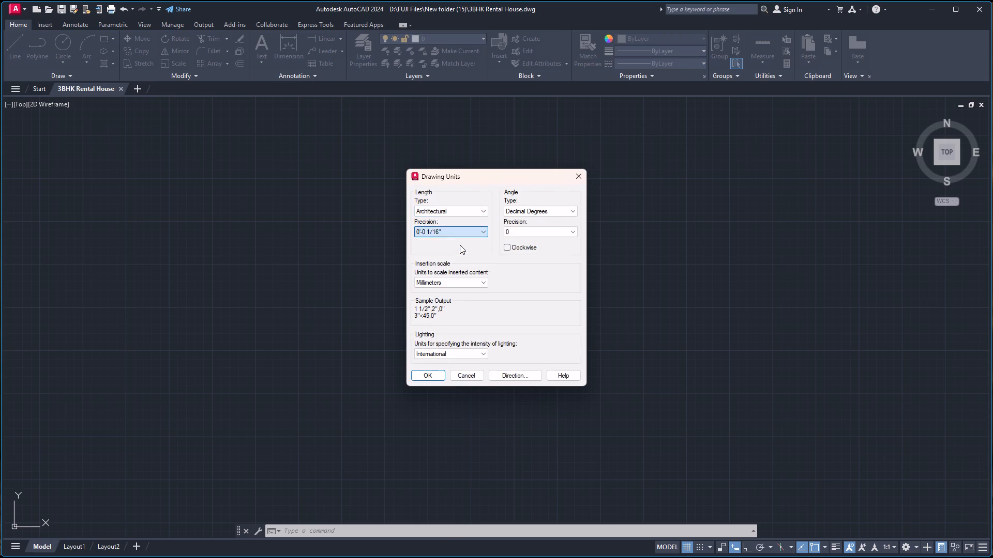
click(448, 282)
click(448, 296)
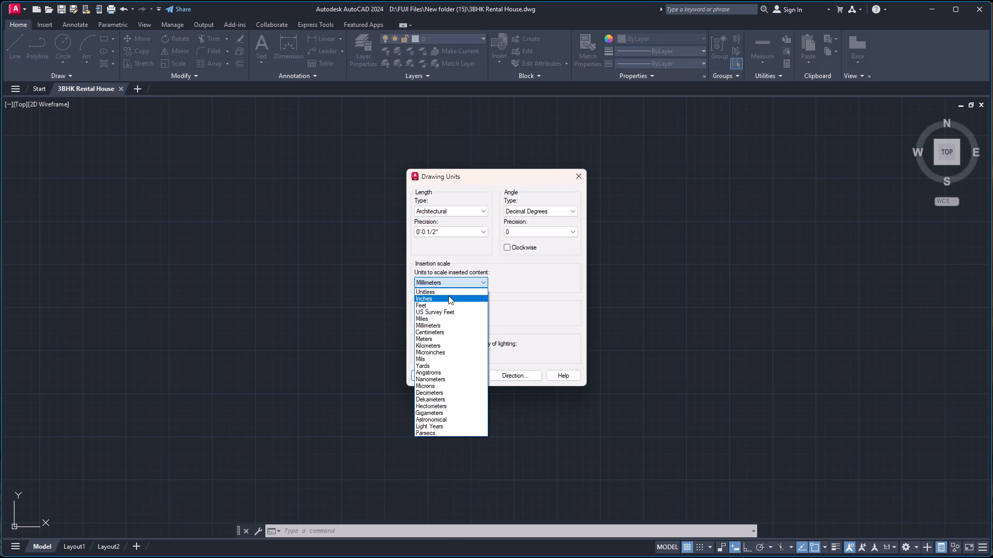
click(426, 377)
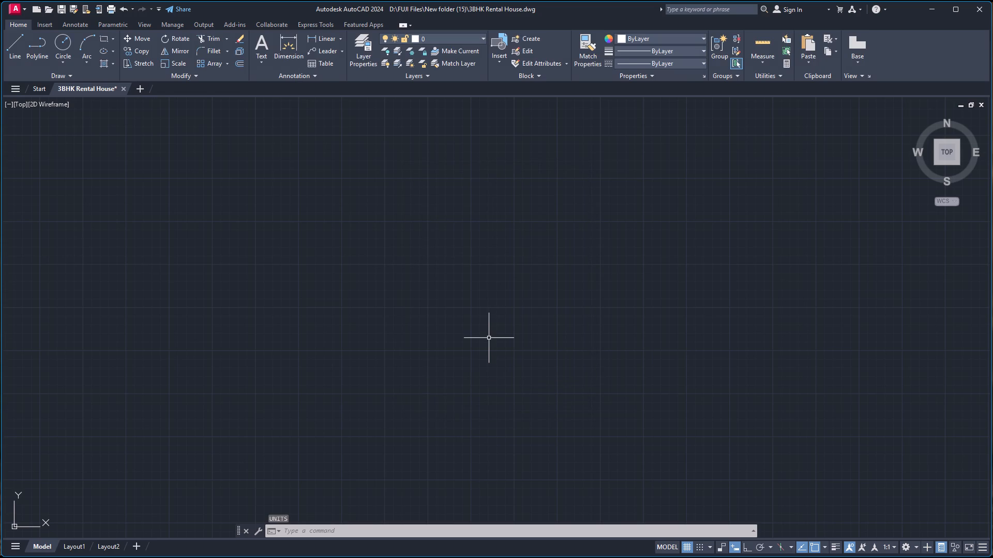
Modify the Standard dimension style's primary units to Architectural format with 0'-0 1/2" precision.
key(d)
key(Return)
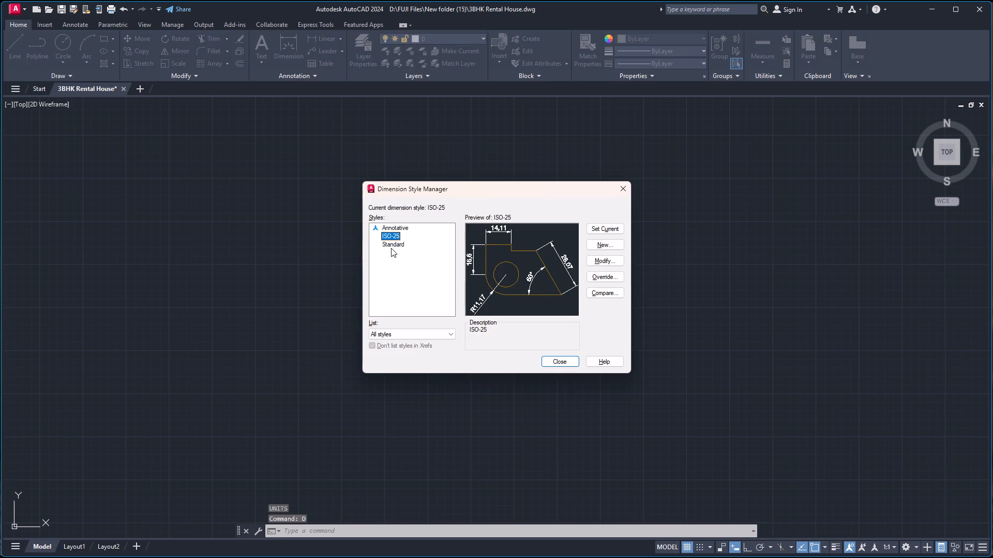
click(390, 245)
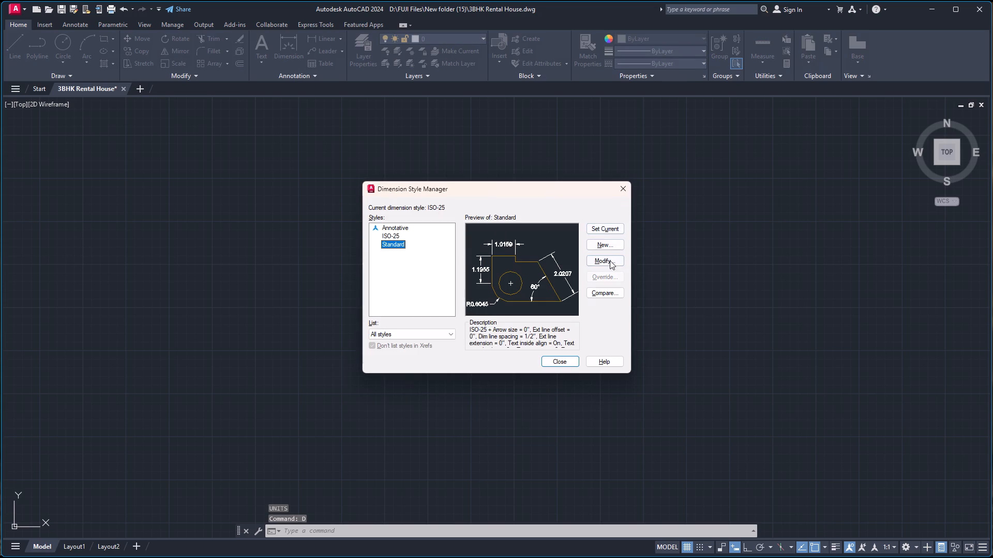
click(610, 261)
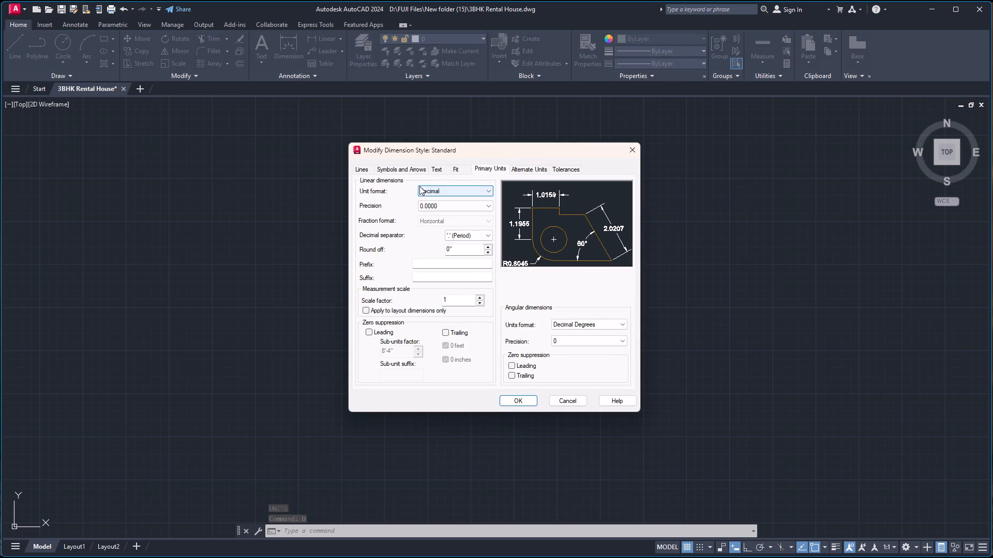
click(432, 188)
click(437, 218)
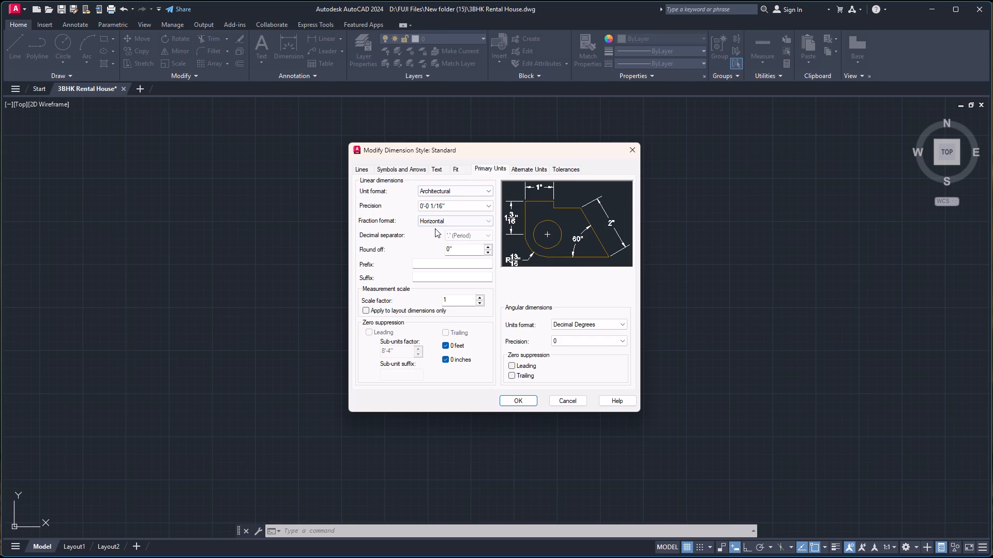
drag(463, 205, 304, 239)
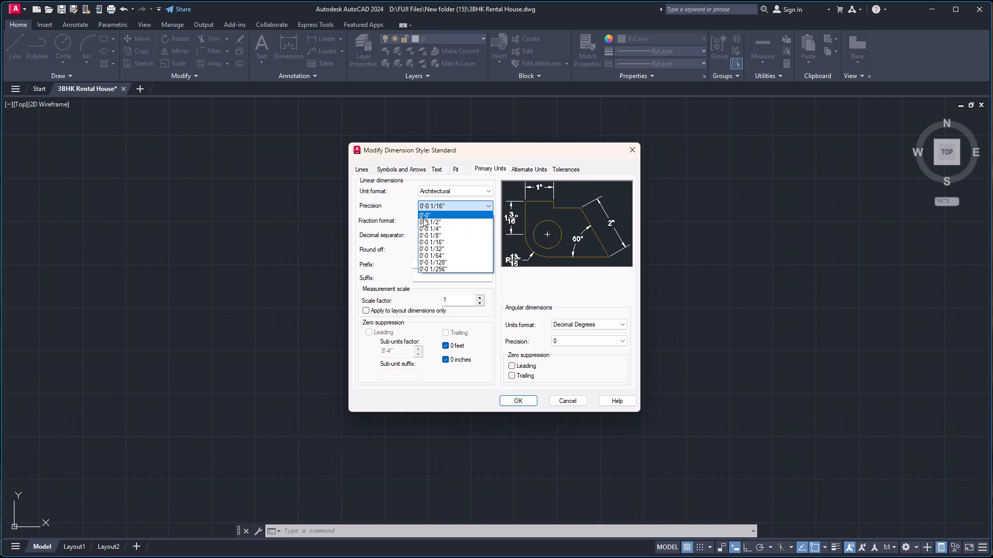
click(423, 218)
click(436, 202)
click(433, 221)
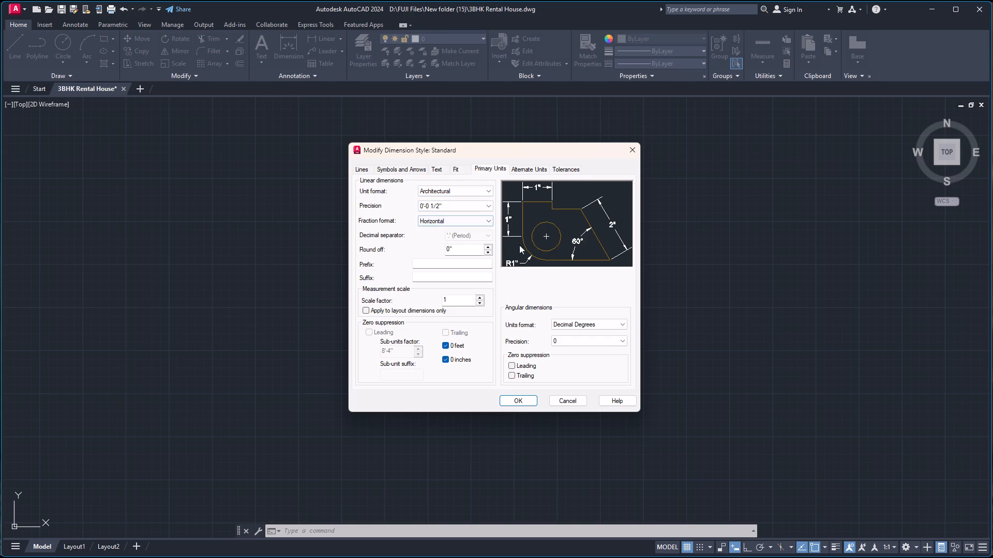
Suppress both extension lines, Ext line 1 and Ext line 2, in the Standard dimension style.
click(365, 173)
click(409, 355)
click(451, 353)
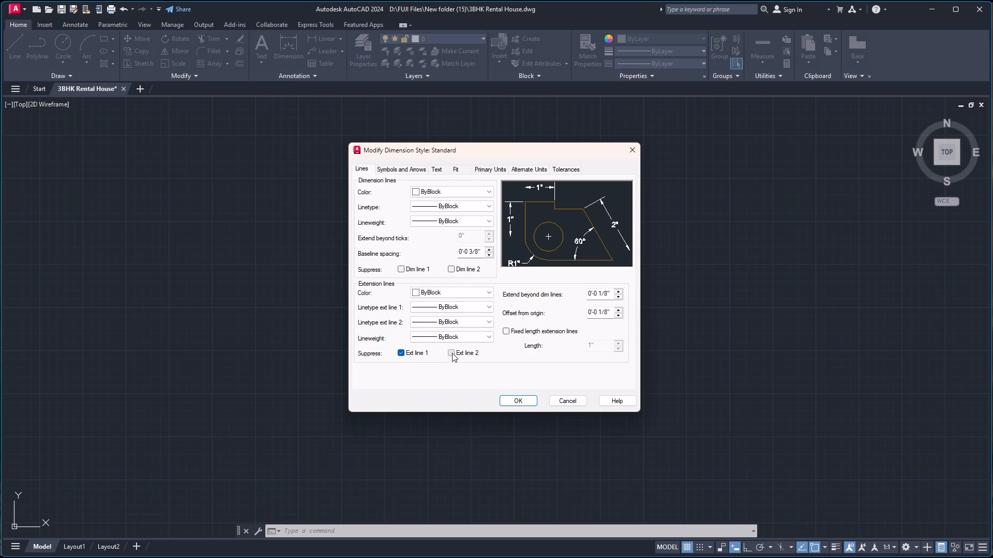
Set the dimension style's first and second arrowheads to Architectural tick with an arrow size of 5".
click(389, 168)
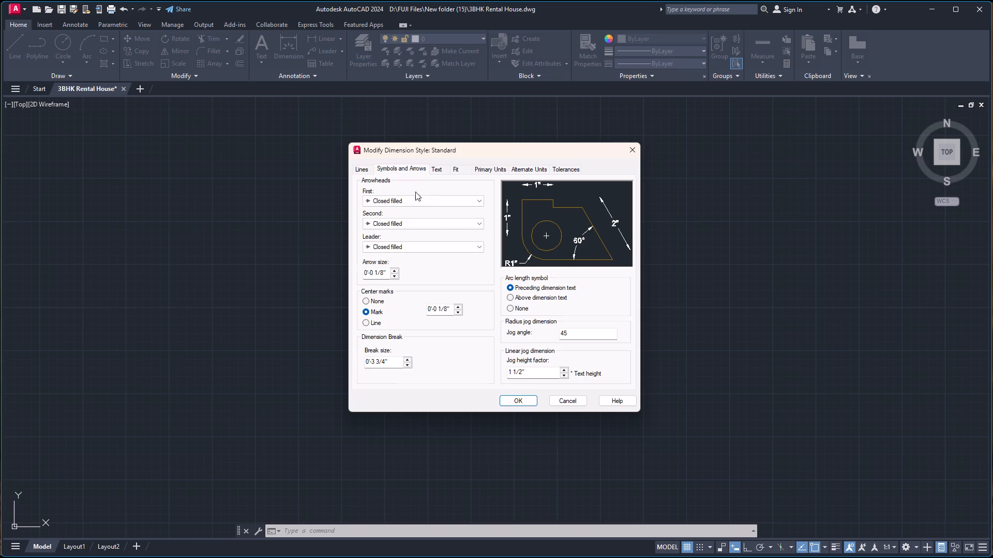
click(428, 199)
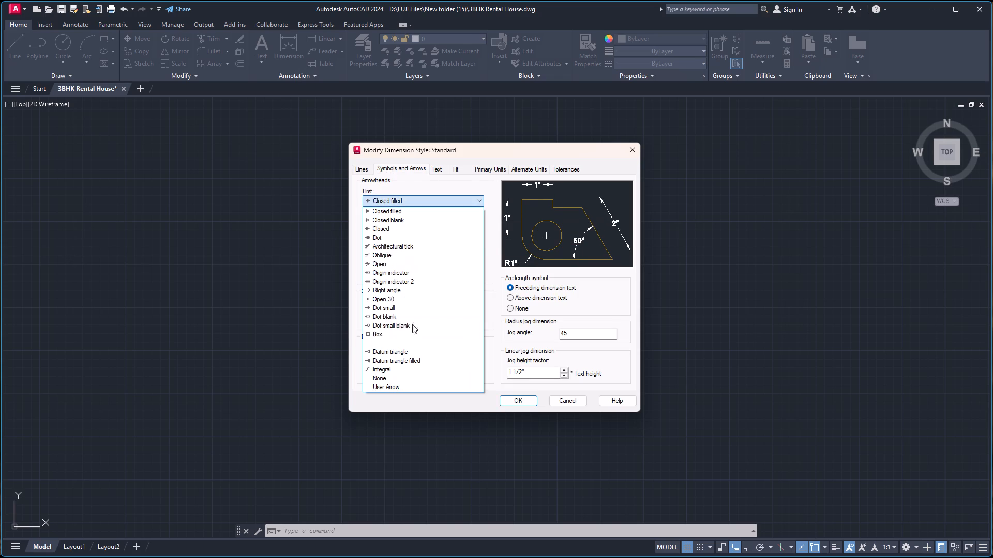
click(415, 246)
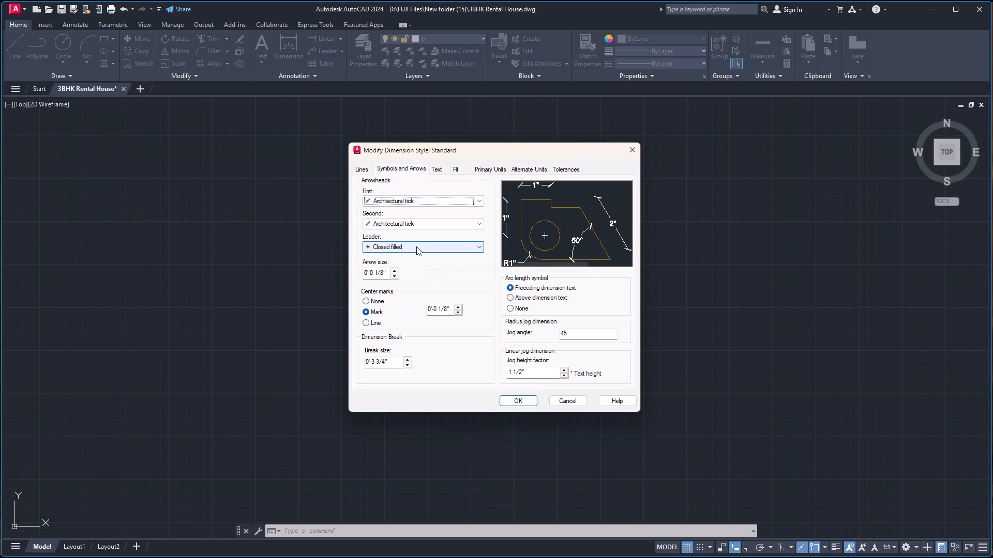
drag(386, 274, 385, 274)
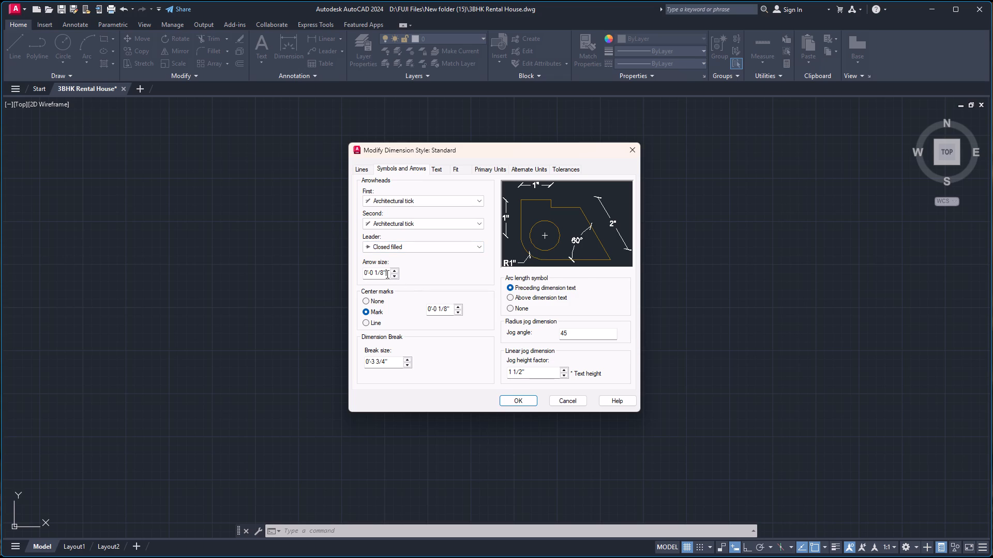
drag(385, 274, 237, 307)
key(5)
key(Return)
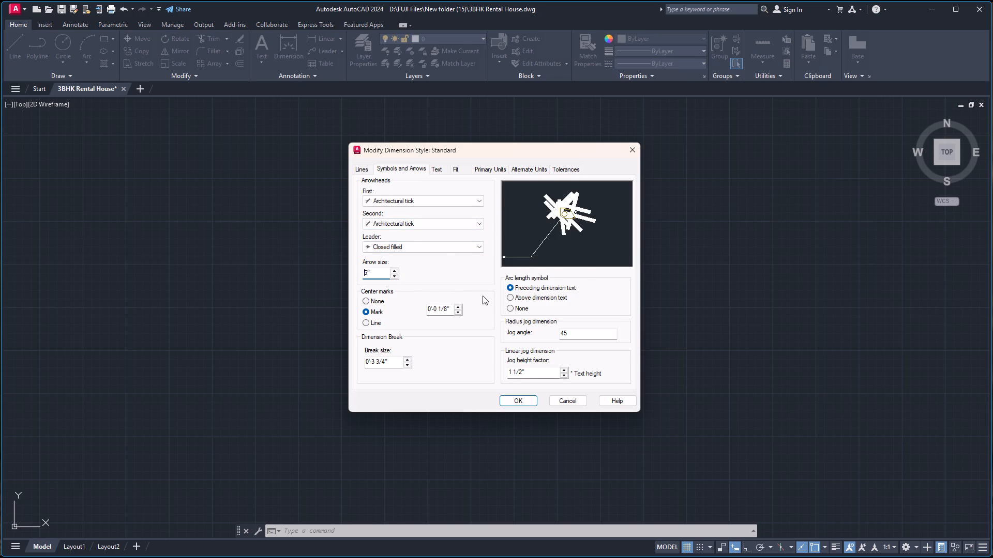
Set the Standard dimension style's text to 8" height, aligned with dimension line, with vertical placement Above.
click(441, 169)
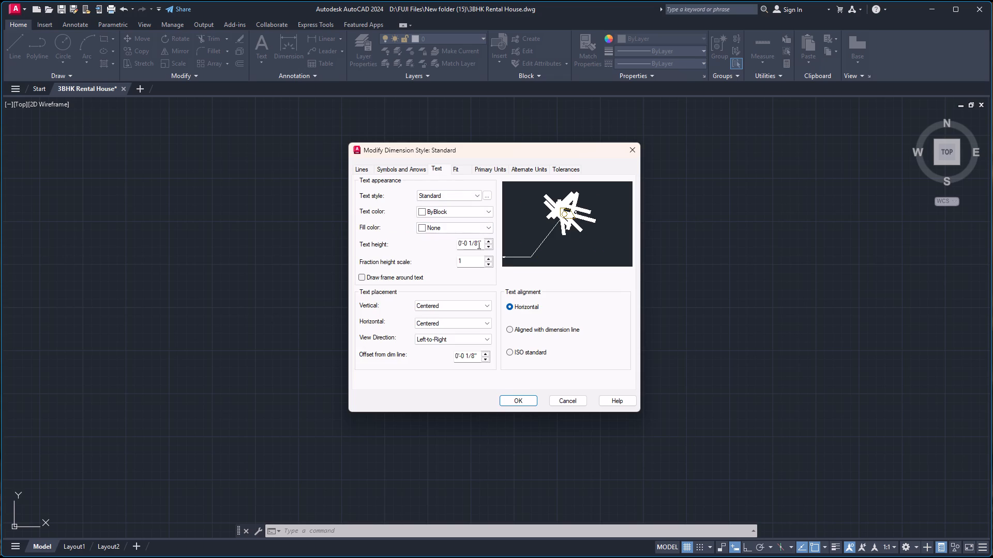
drag(479, 243, 422, 257)
key(8)
key(Return)
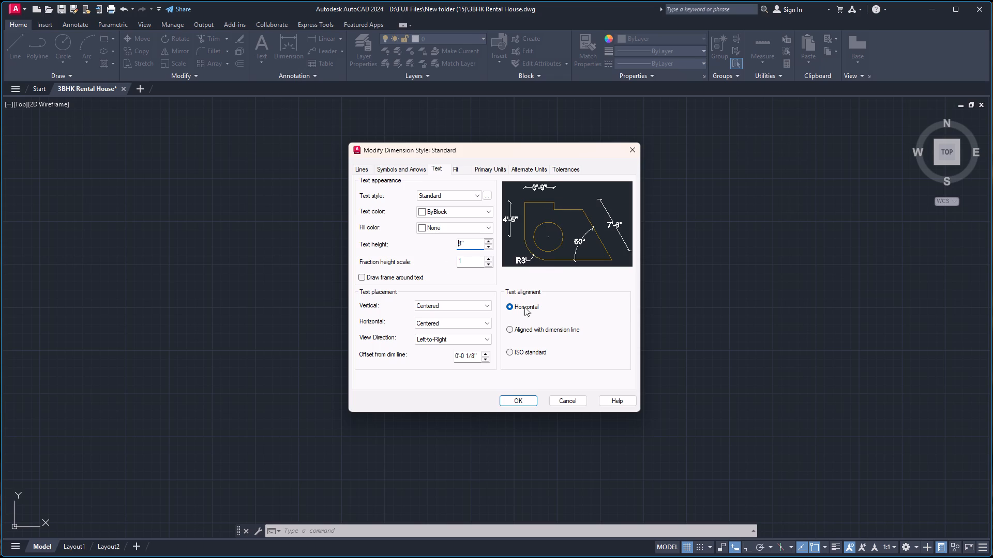
click(512, 330)
click(449, 306)
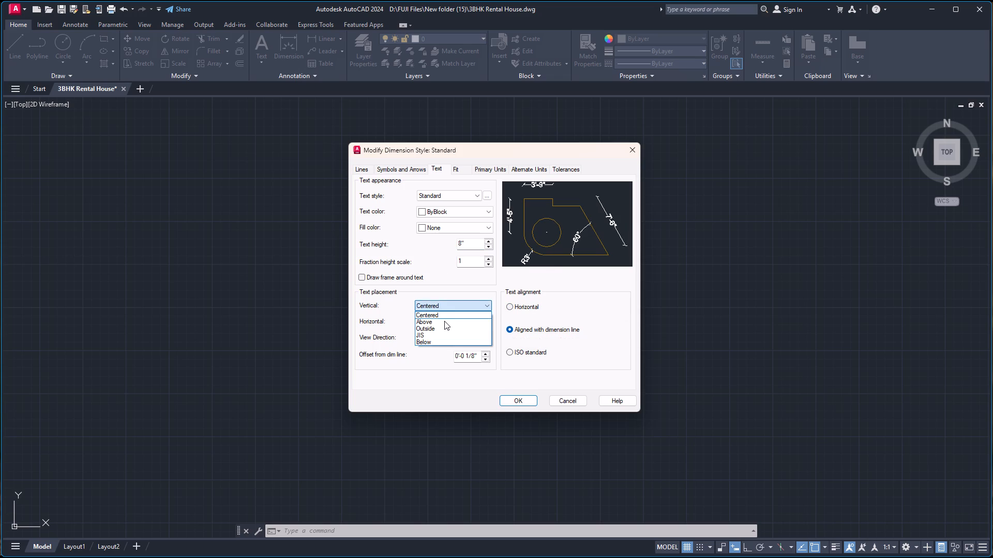
click(444, 323)
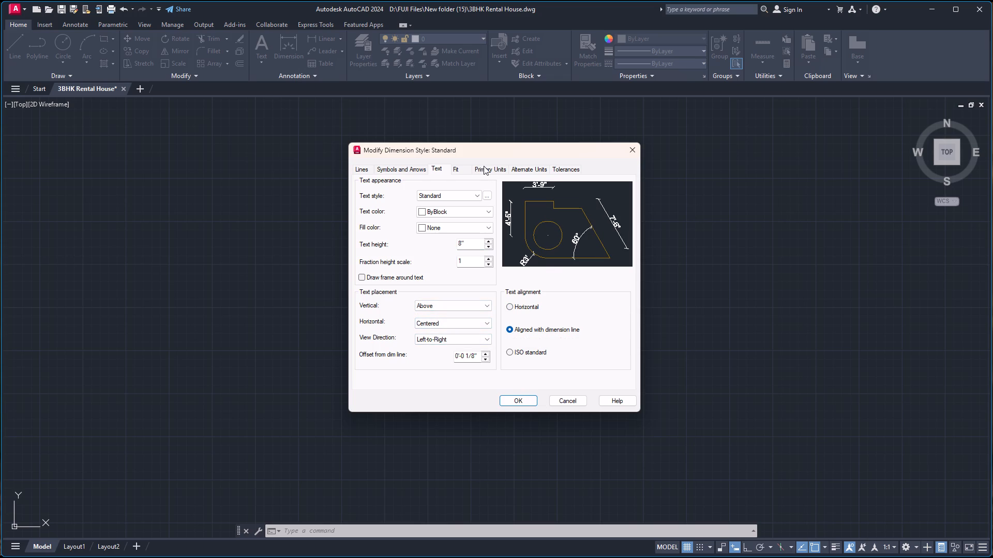
Apply the modified Standard dimension style, make it the current style and close the Dimension Style Manager.
click(484, 165)
click(524, 167)
click(519, 398)
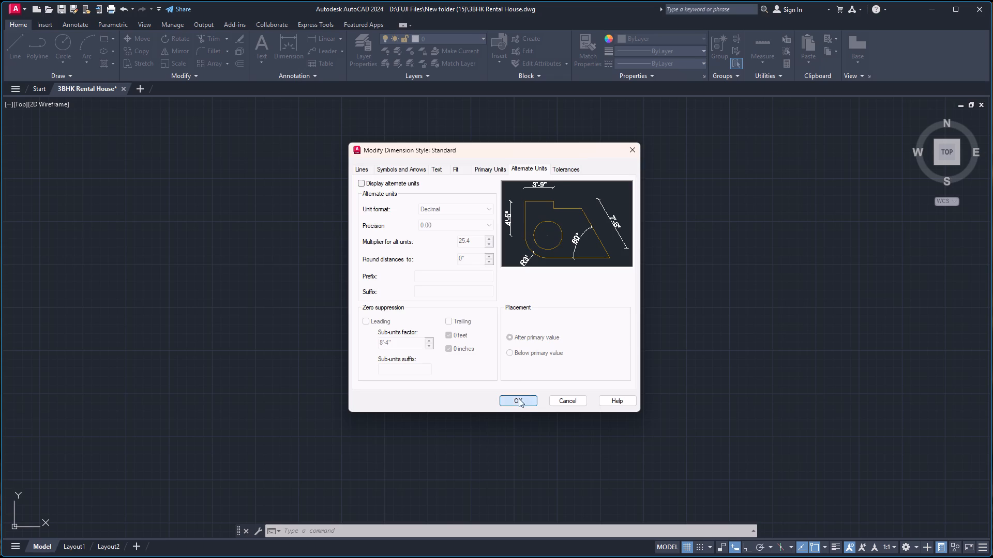
click(613, 228)
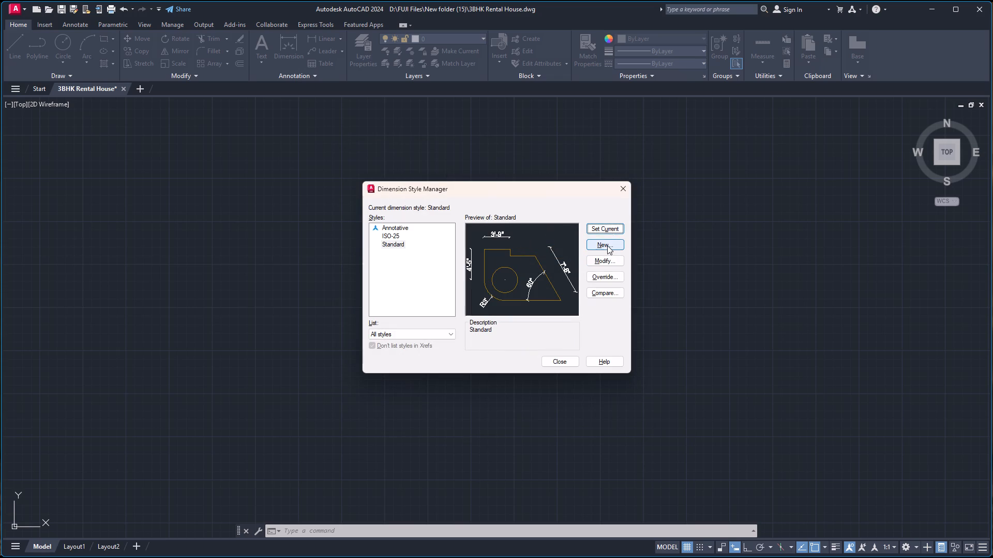
click(560, 360)
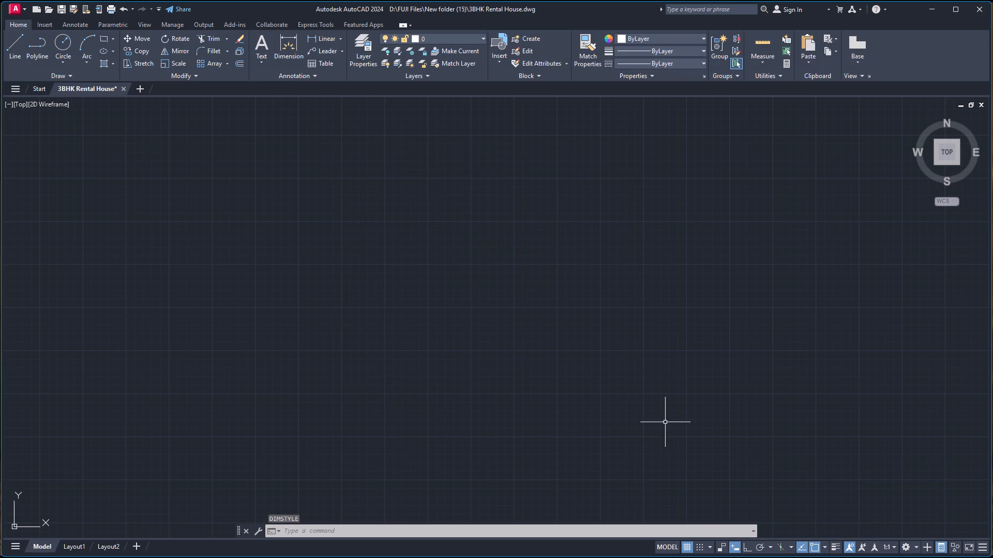
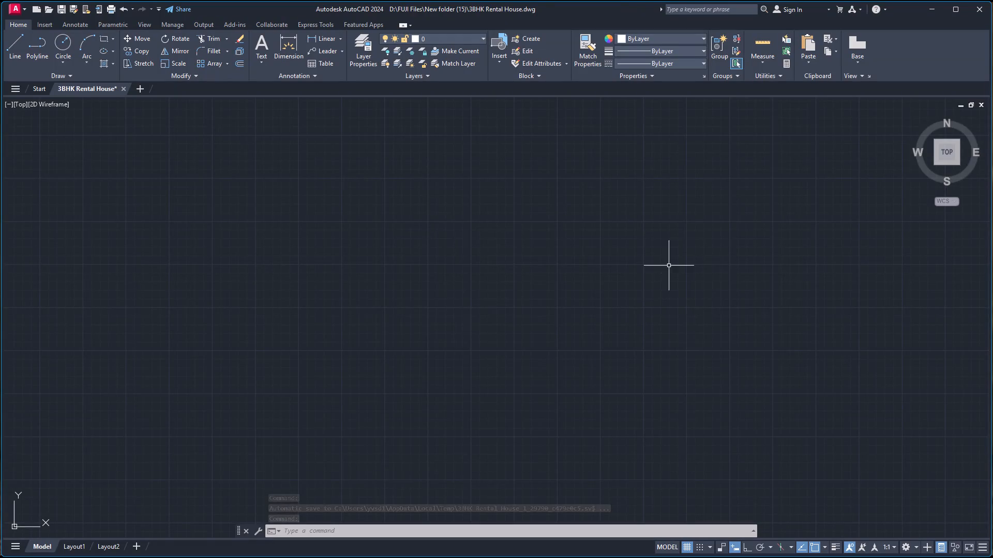
Create a new layer named Walls and make it the current layer.
click(353, 41)
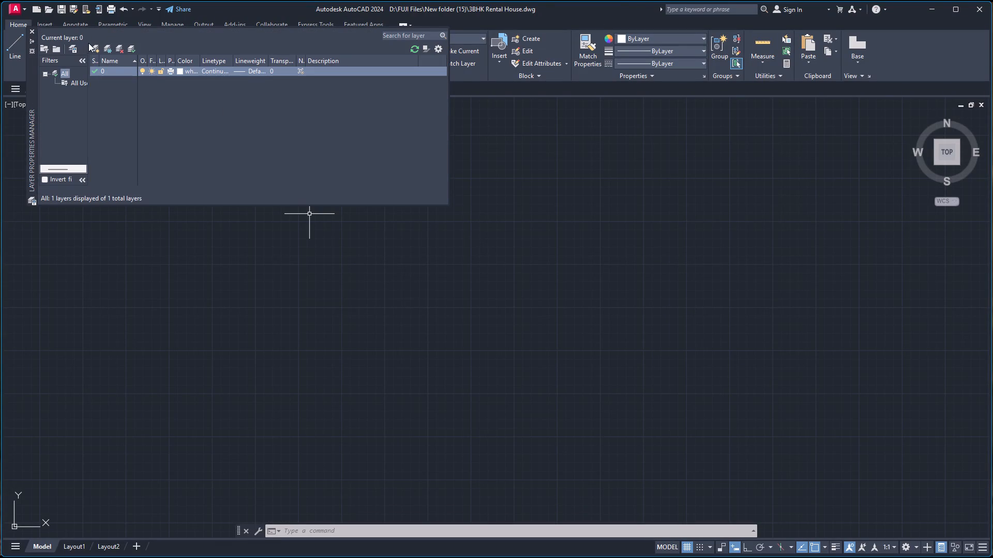
click(96, 47)
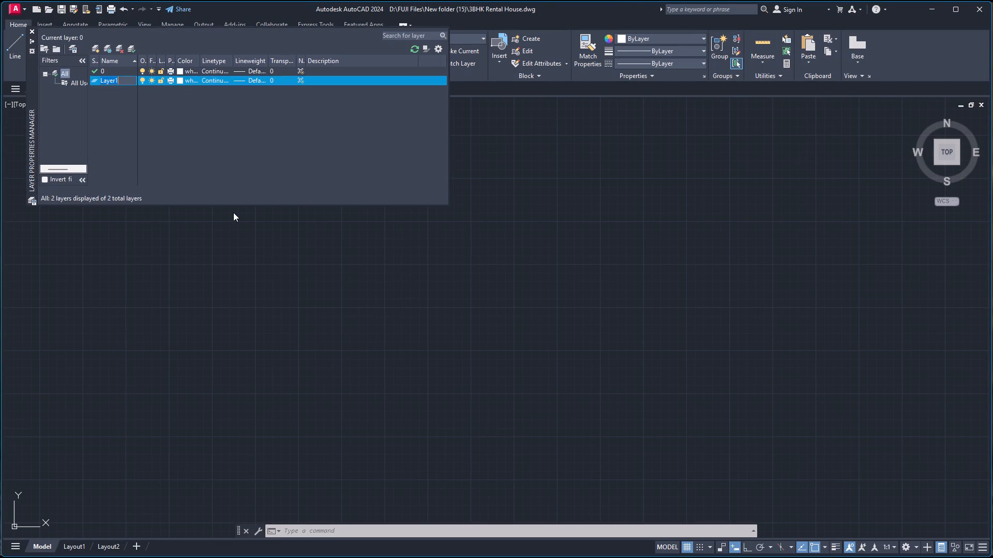
key(w)
key(BackSpace)
key(BackSpace)
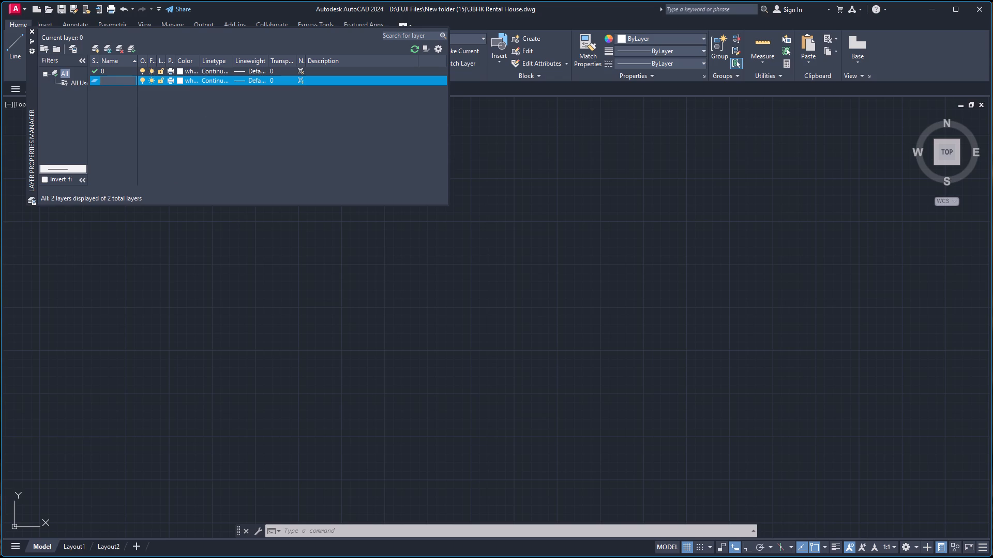
text(Walls)
key(Return)
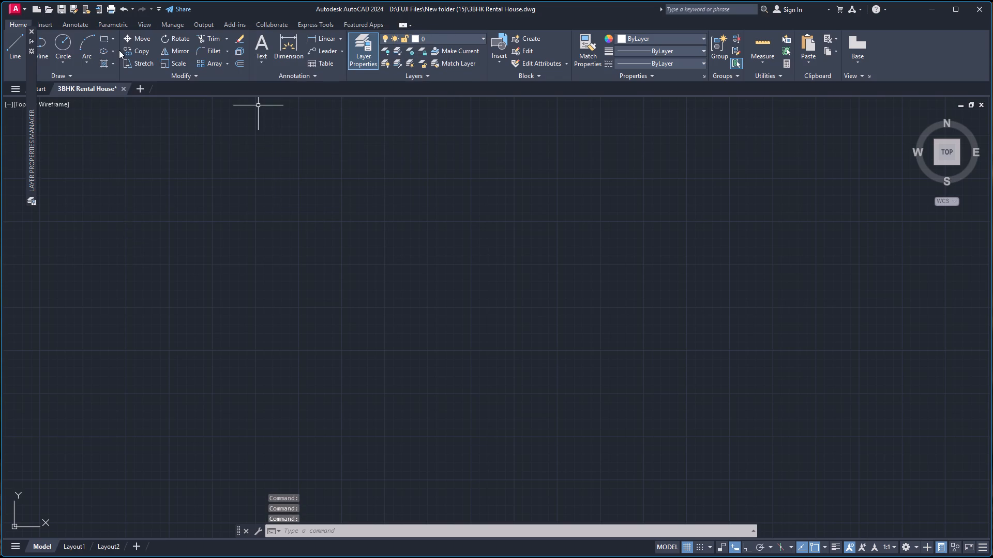
click(33, 40)
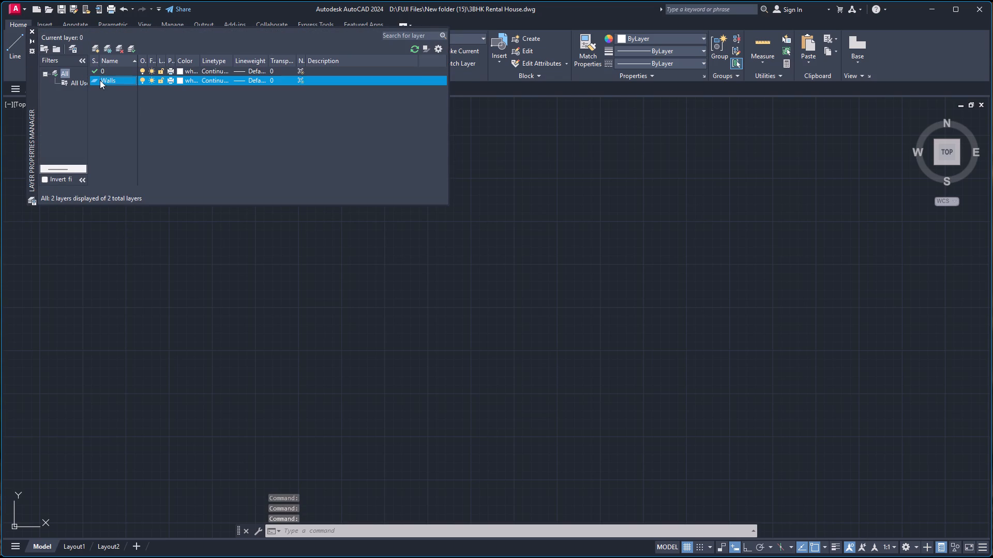
double_click(100, 80)
click(34, 43)
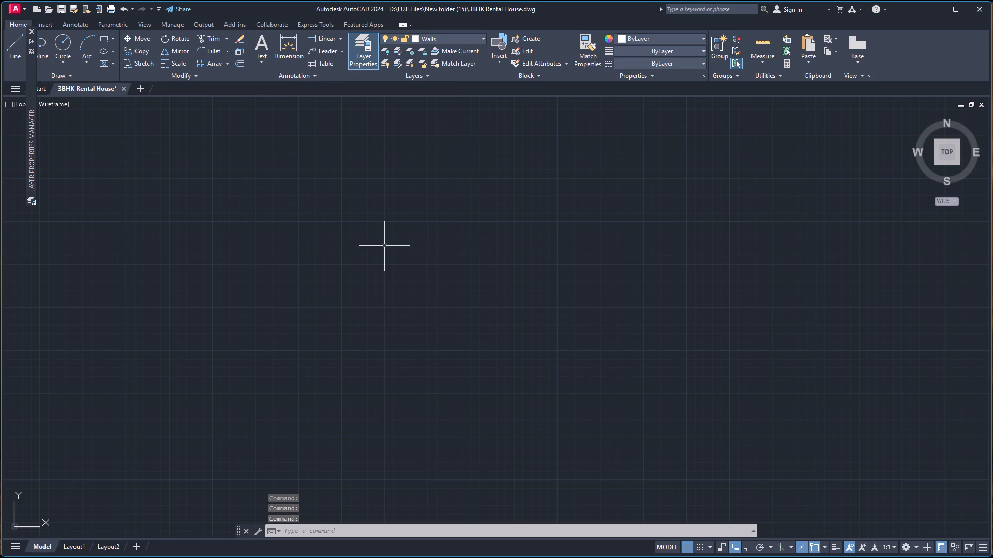
Draw a horizontal line 26' long to the right with Ortho on, as the top outer wall line.
key(l)
key(Return)
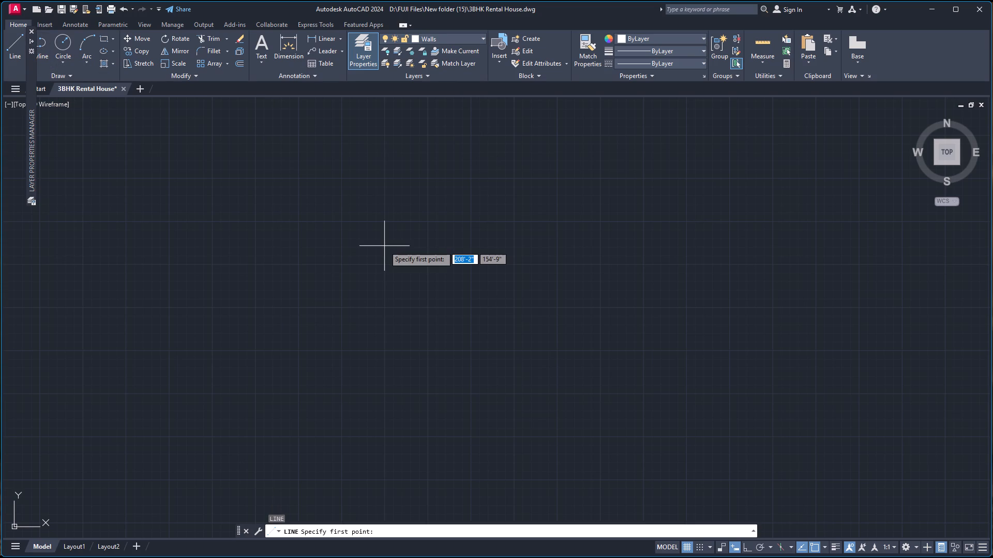
click(344, 202)
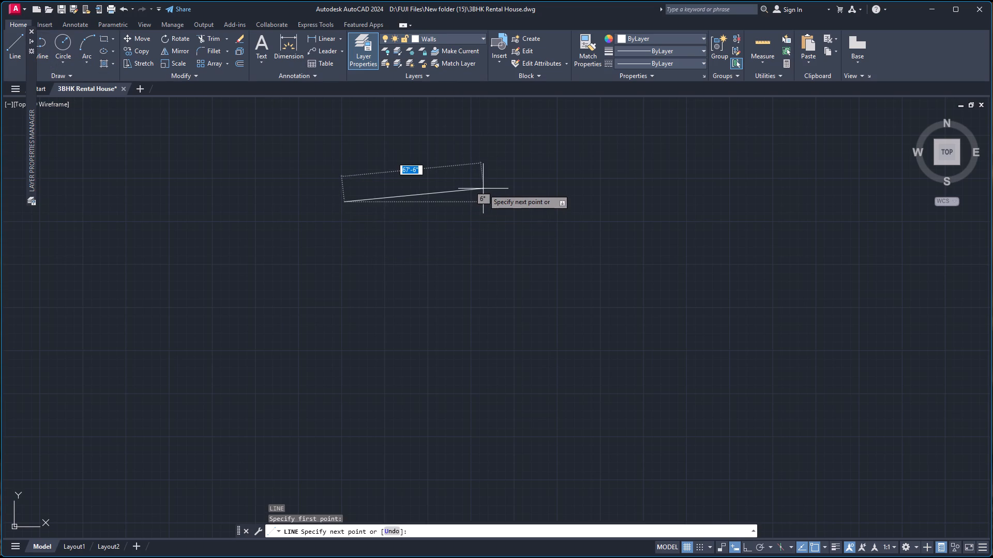
key(F8)
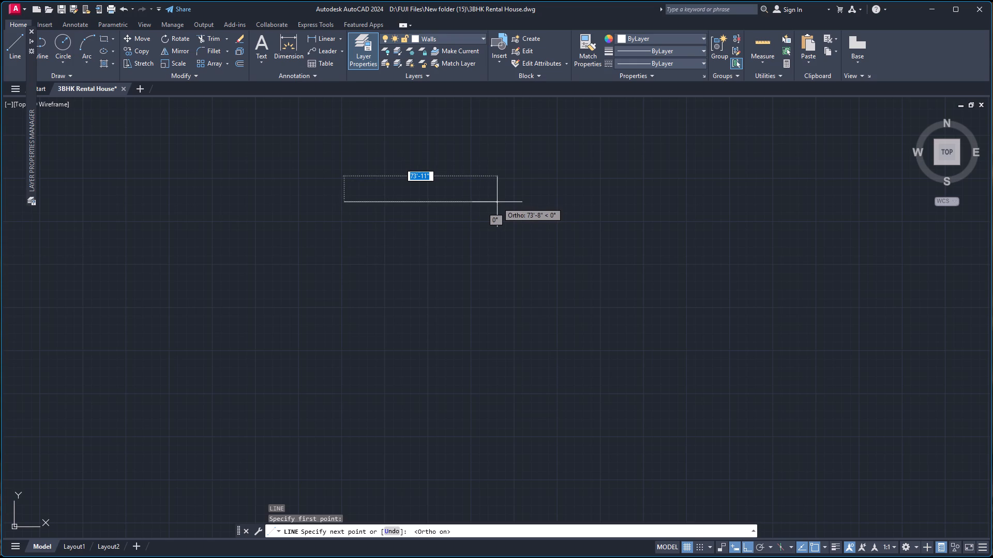
text(26')
key(Return)
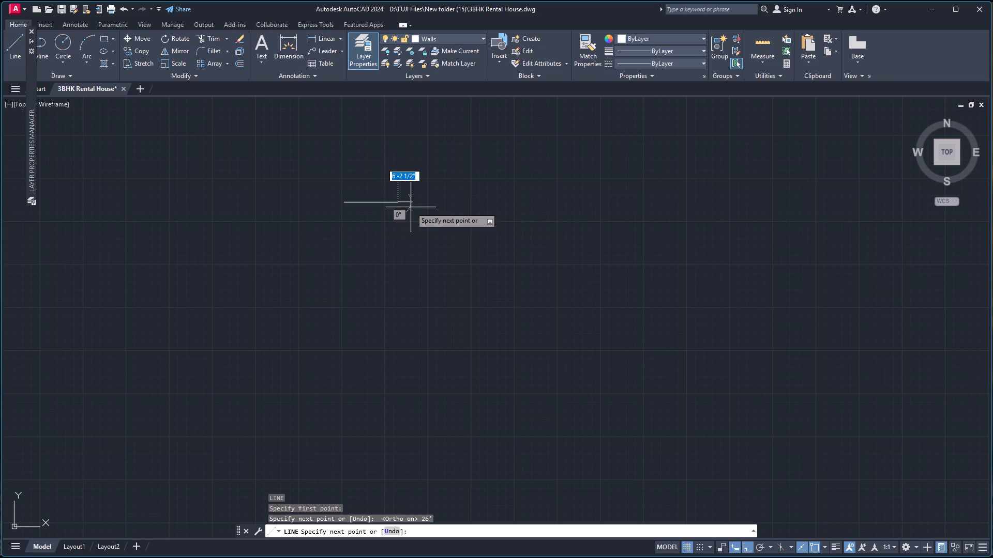
key(space)
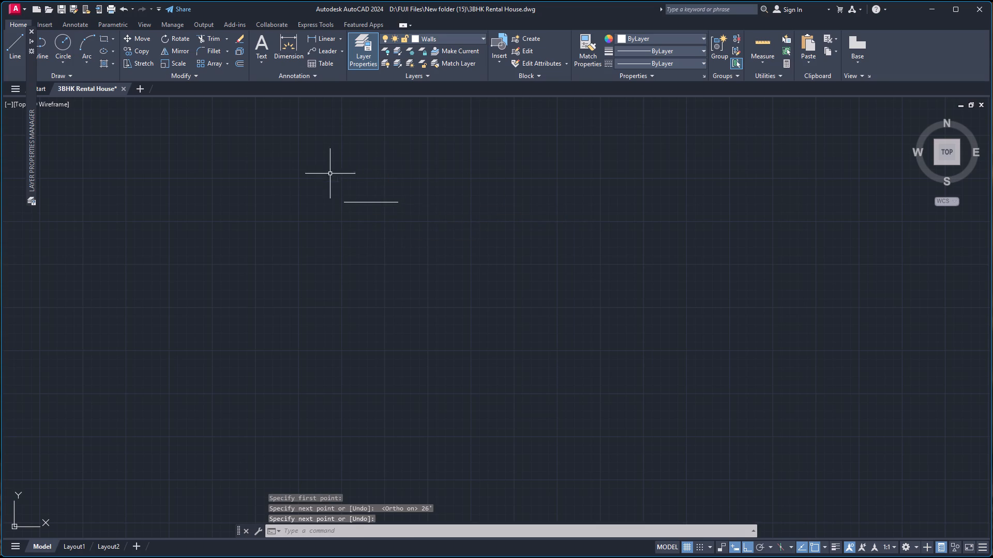
Draw a vertical line 46'-4" long downward from the left end of the horizontal wall line.
scroll(288, 212, up, 3)
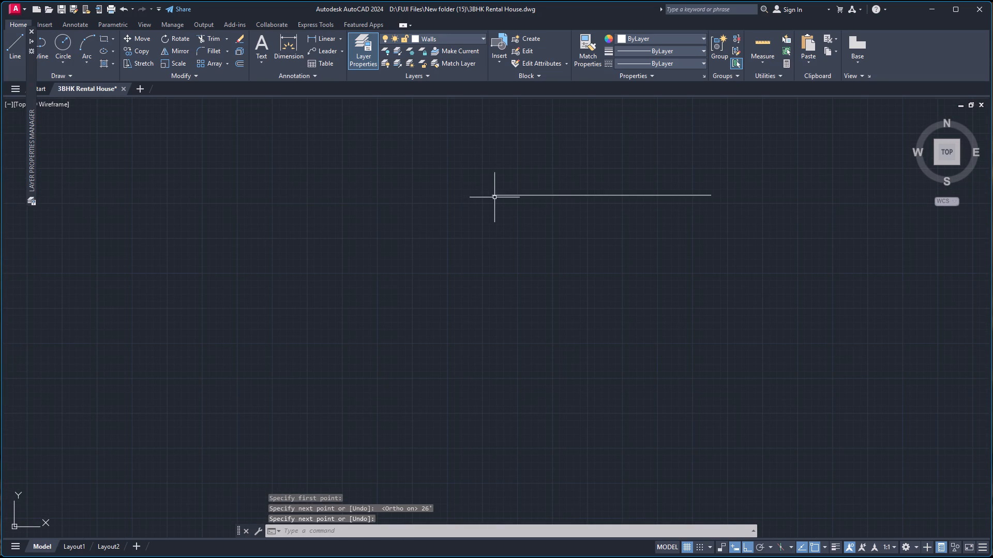
key(space)
click(494, 195)
scroll(487, 303, down, 2)
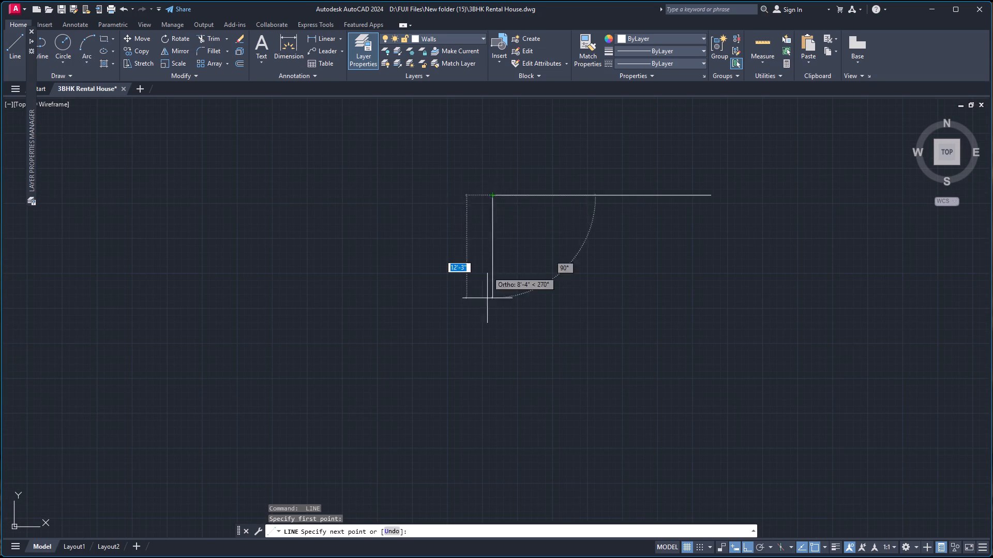
scroll(486, 309, down, 2)
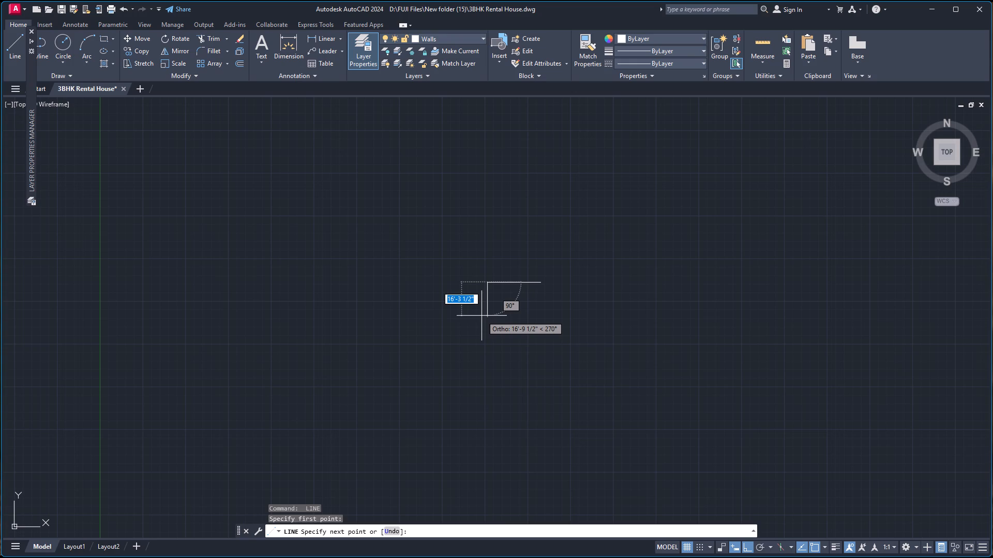
text(46'-)
key(4)
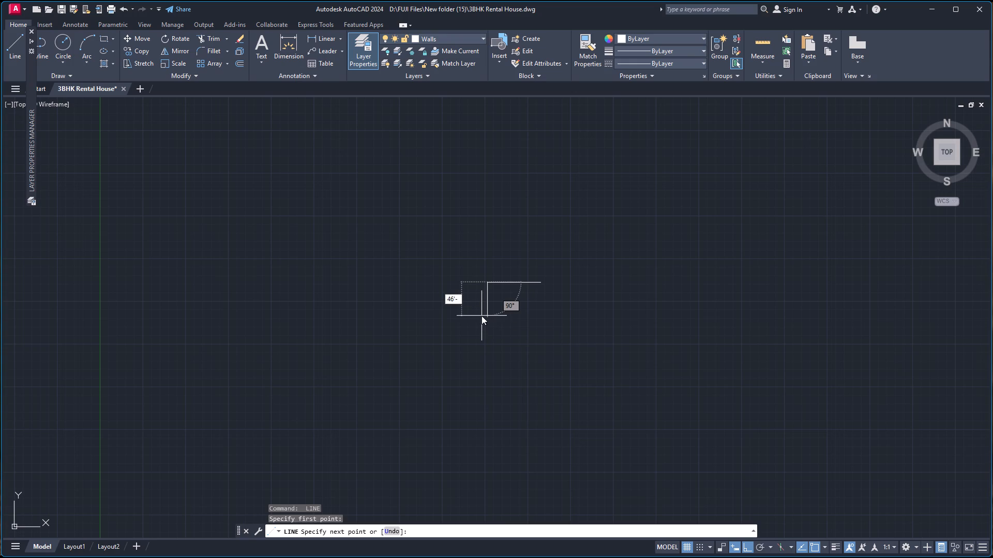
key(Return)
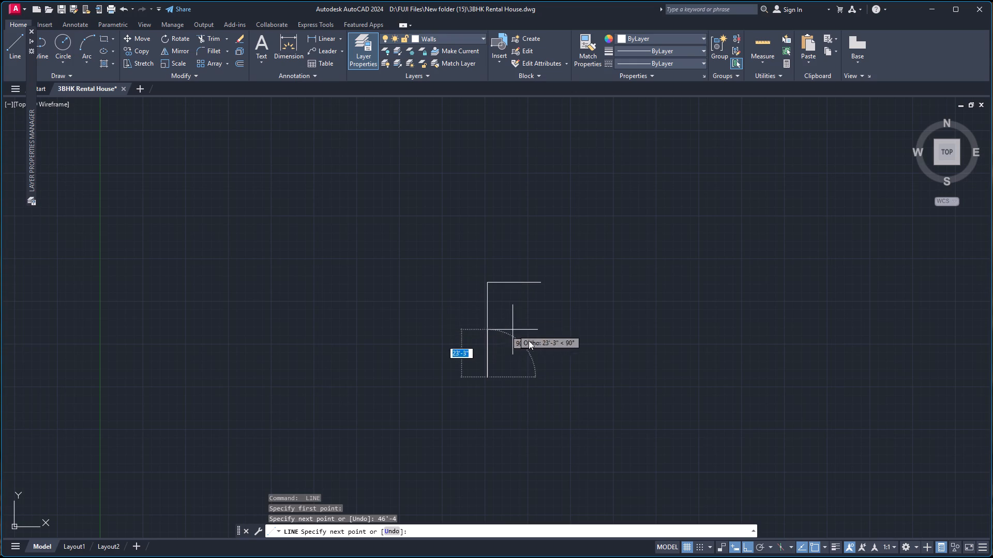
key(space)
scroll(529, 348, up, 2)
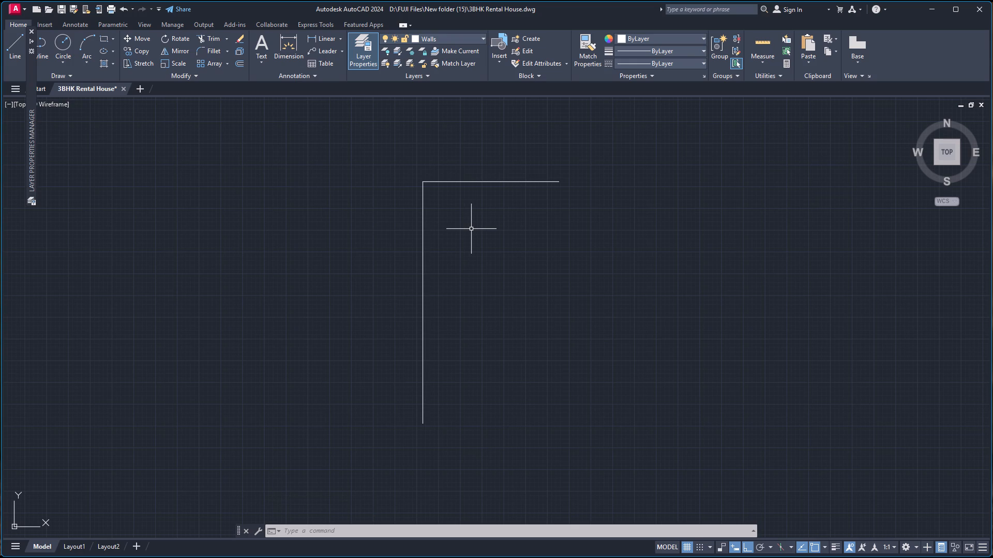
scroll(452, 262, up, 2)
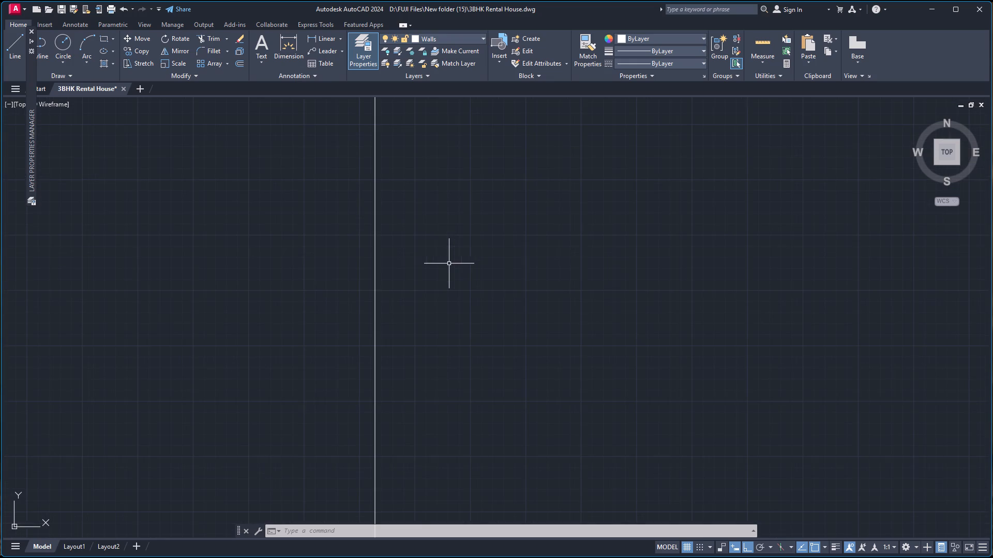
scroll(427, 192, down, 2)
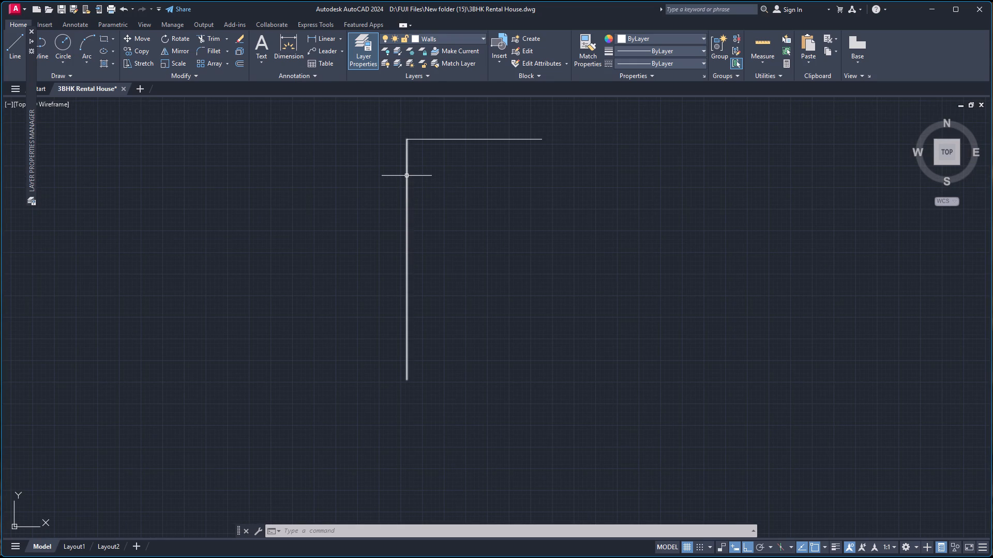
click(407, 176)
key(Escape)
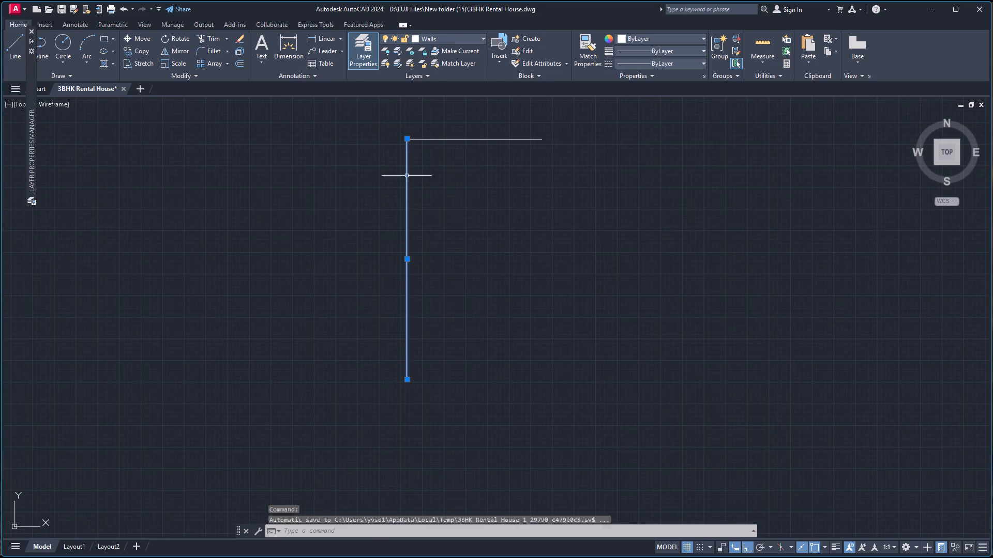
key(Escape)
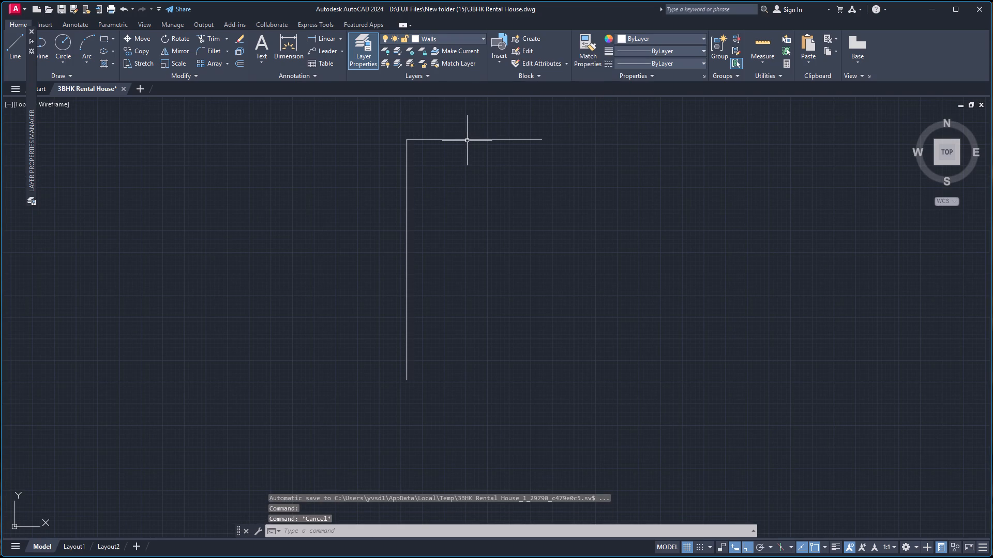
Offset the top horizontal line and the left vertical line 9" inward to form the outer wall thickness.
key(o)
key(Return)
key(Return)
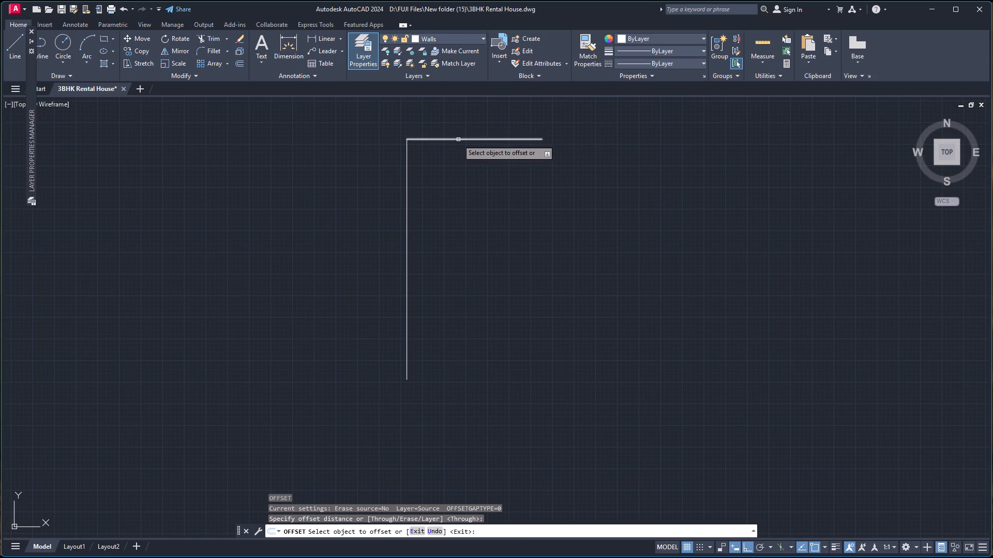
scroll(458, 139, up, 3)
click(457, 139)
key(9)
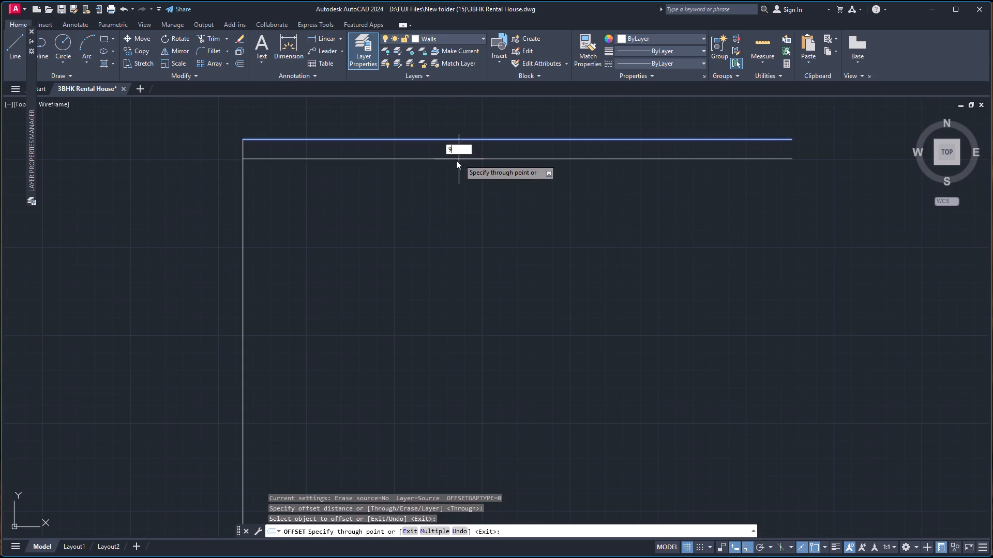
key(Return)
click(243, 257)
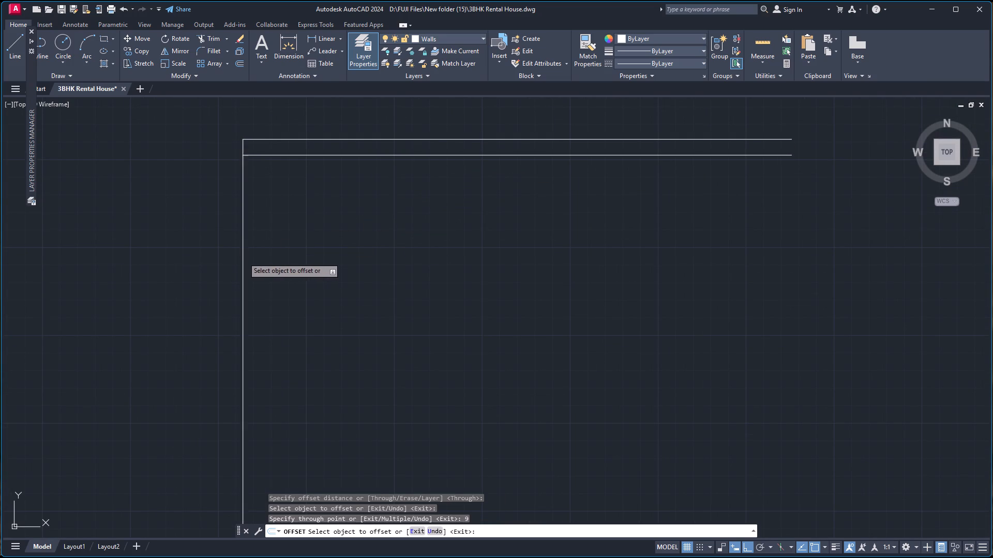
key(9)
key(Return)
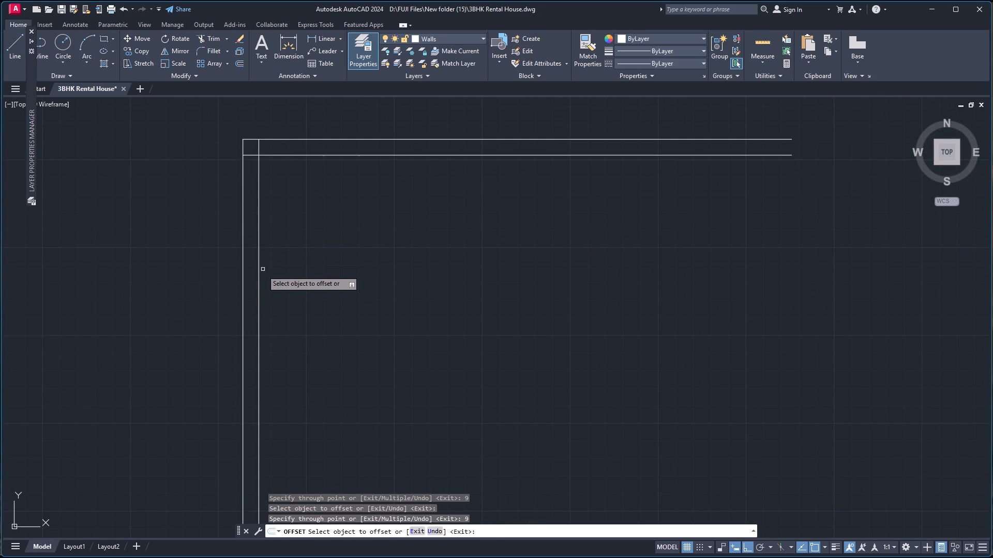
Offset the left wall's inner line 12'-2" to the right, and offset that new line another 4" to form a partition wall.
click(259, 273)
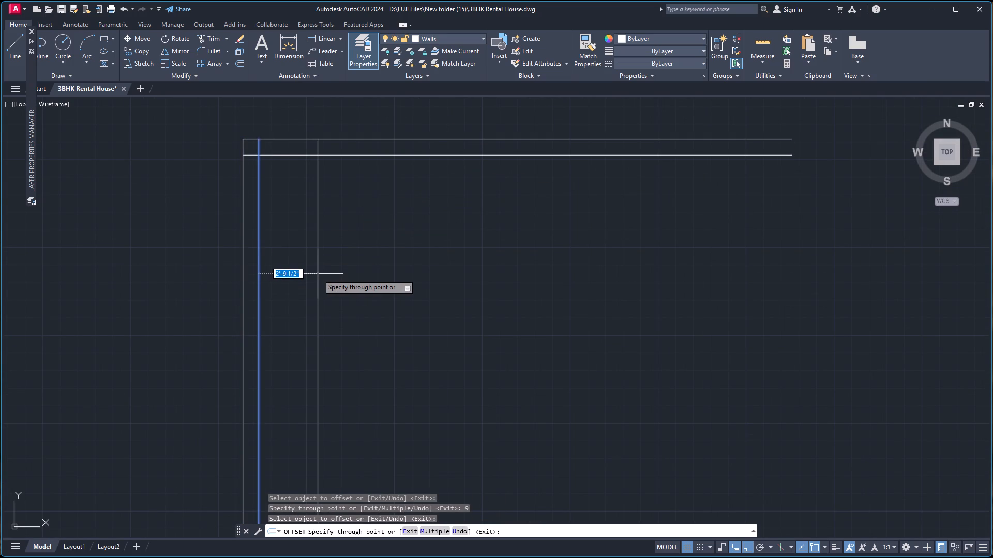
text(12'-)
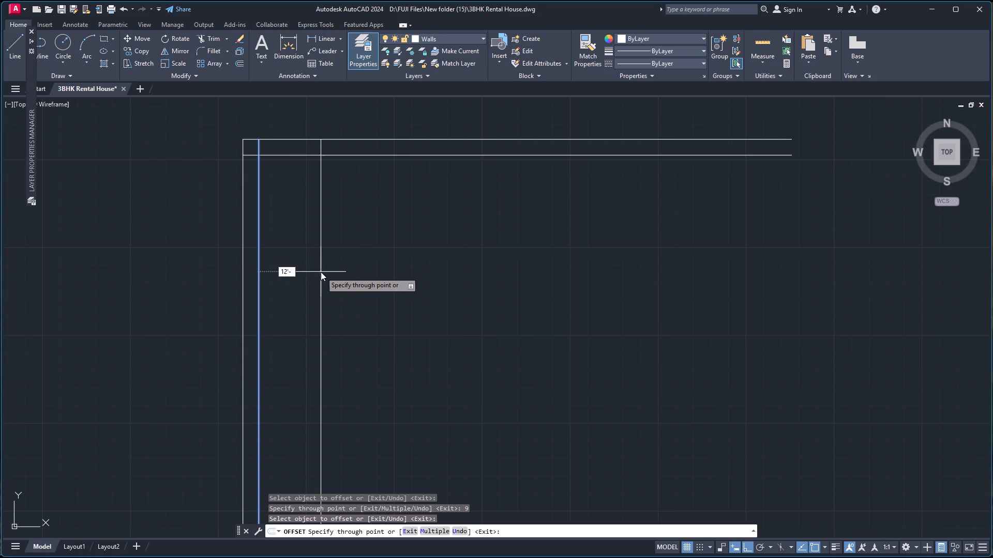
key(2)
key(Return)
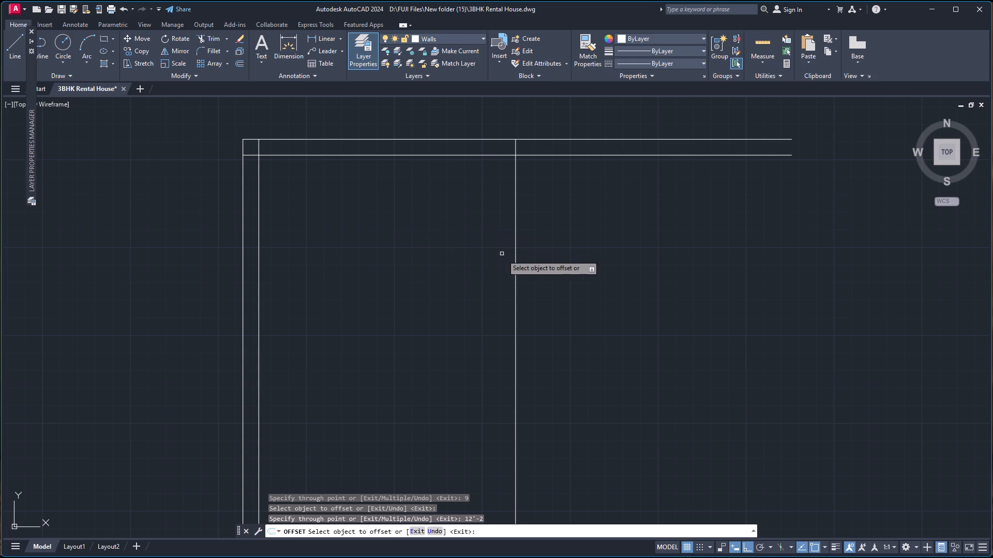
click(516, 263)
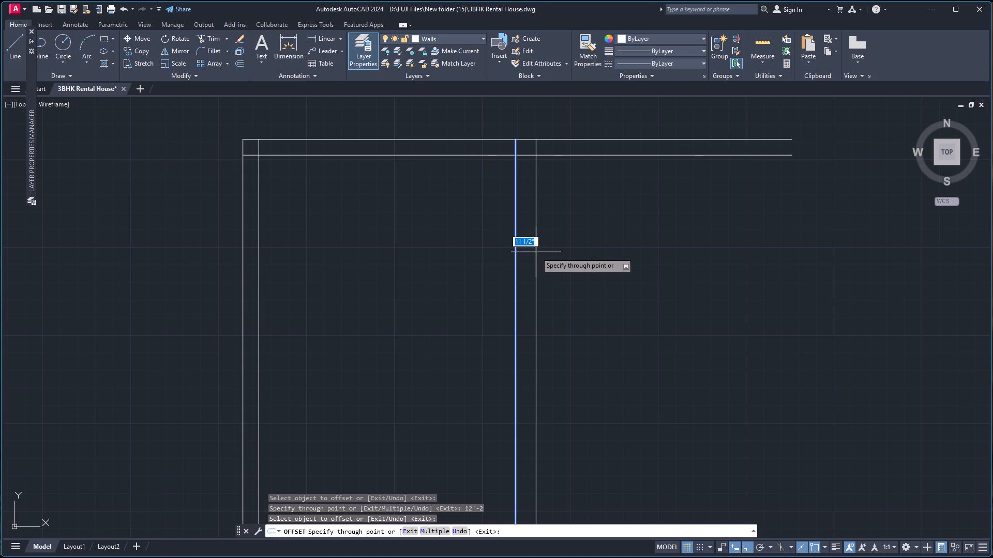
key(4)
key(Return)
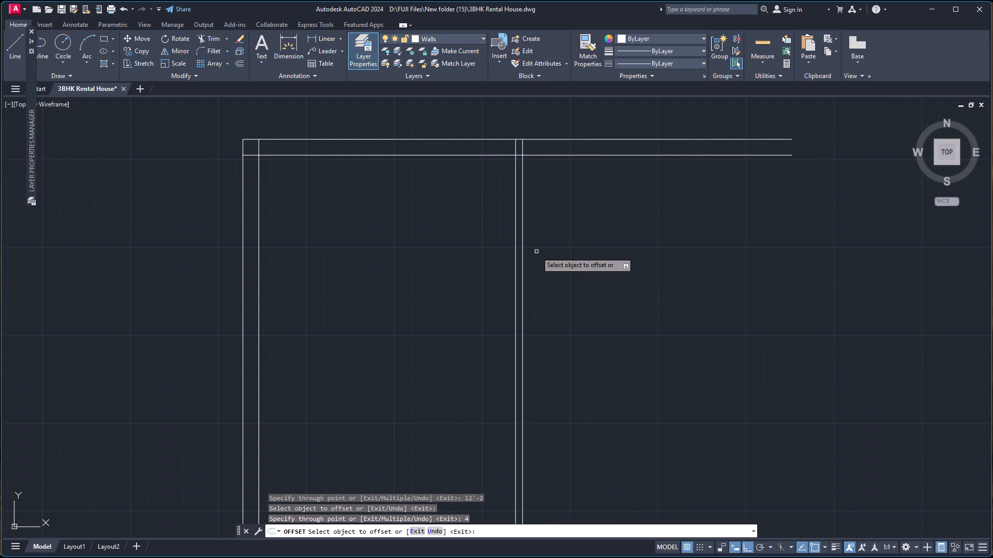
Offset the partition wall's right line 12' to the right to set the second room's width.
click(523, 268)
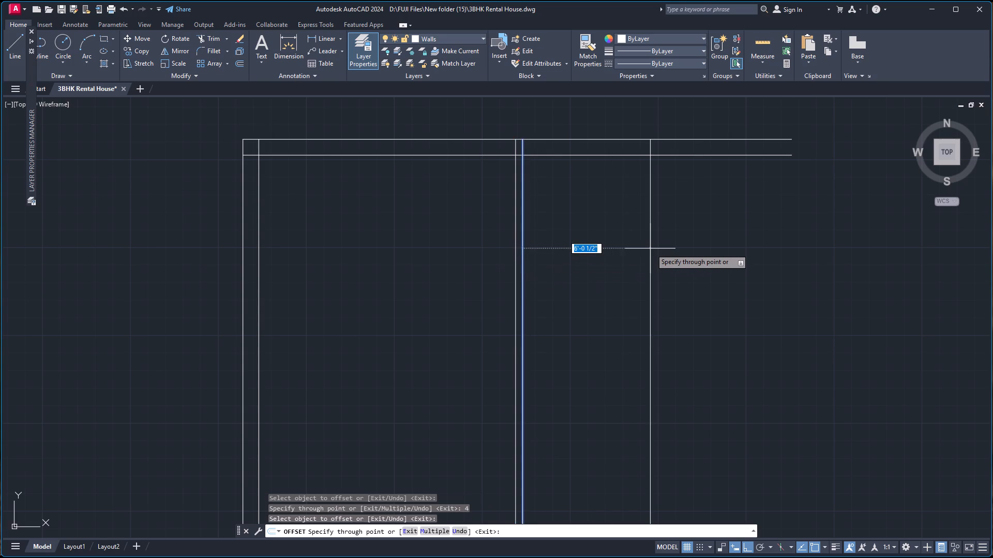
text(12)
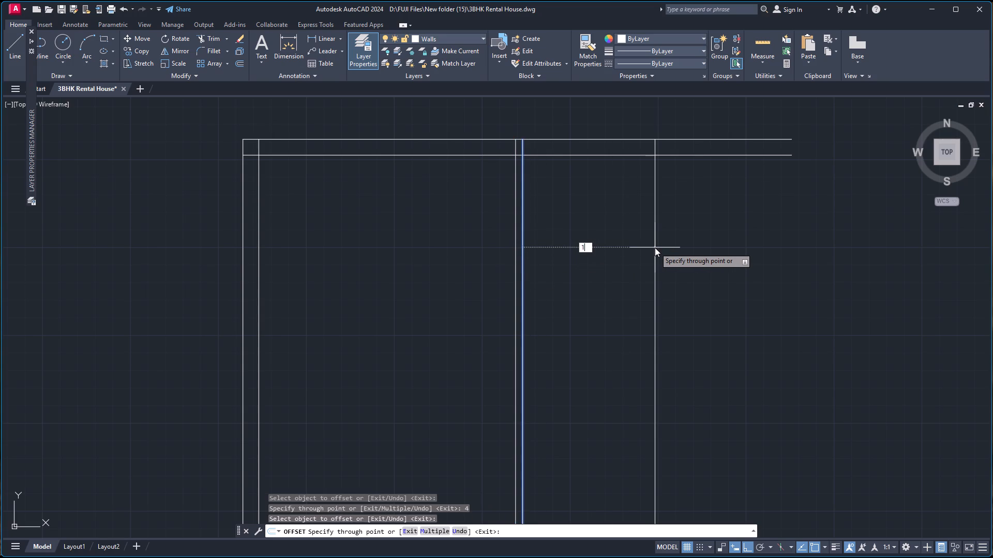
key(apostrophe)
key(Return)
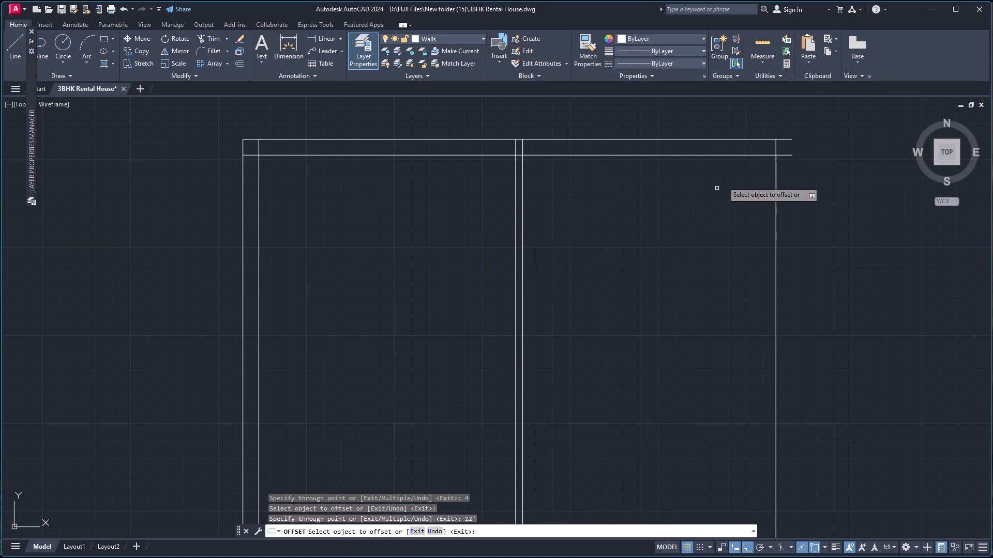
Offset the second room's right line outward through the right end of the top wall line to form the right outer wall.
click(775, 200)
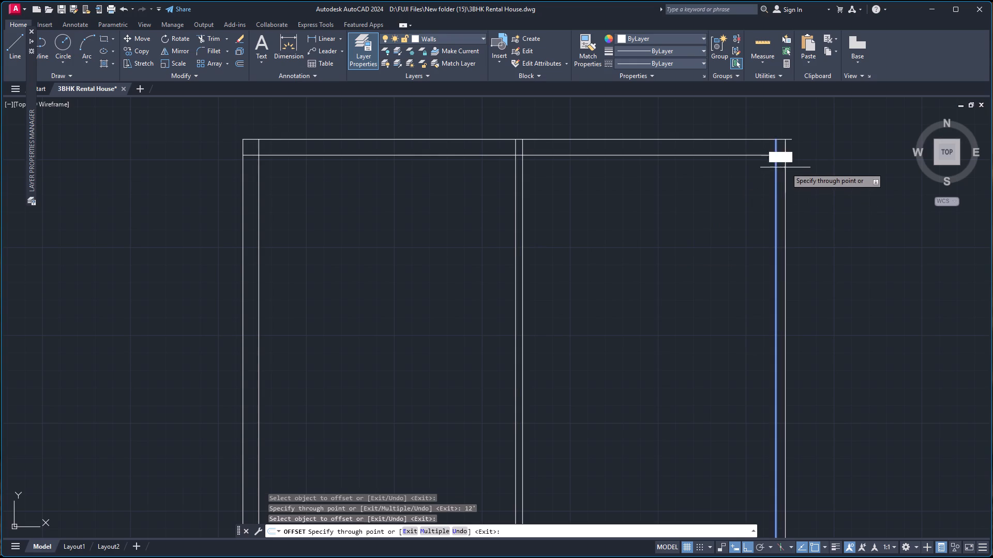
click(791, 158)
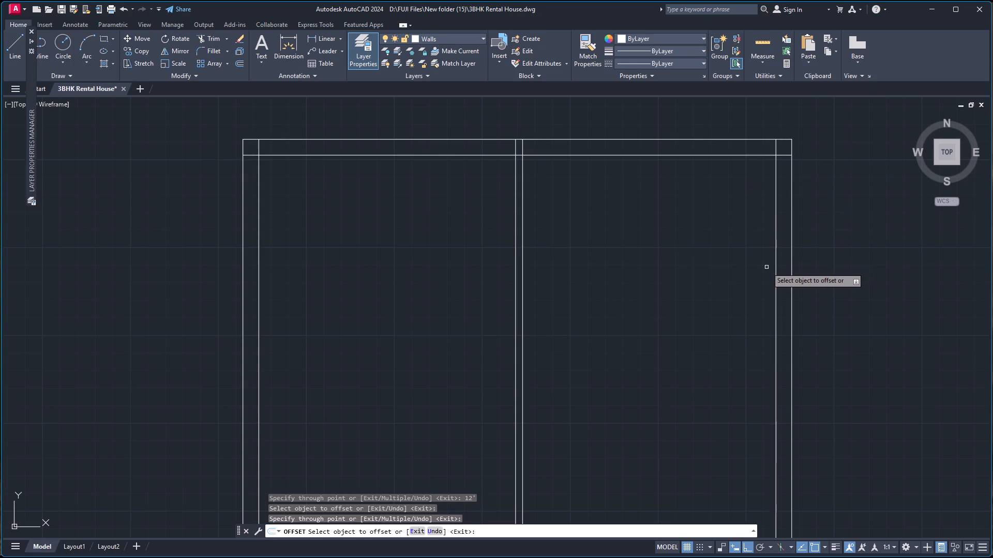
Offset the top wall's inner line 10' downward, and offset that new line another 4" to form a horizontal partition wall.
click(410, 156)
text(12)
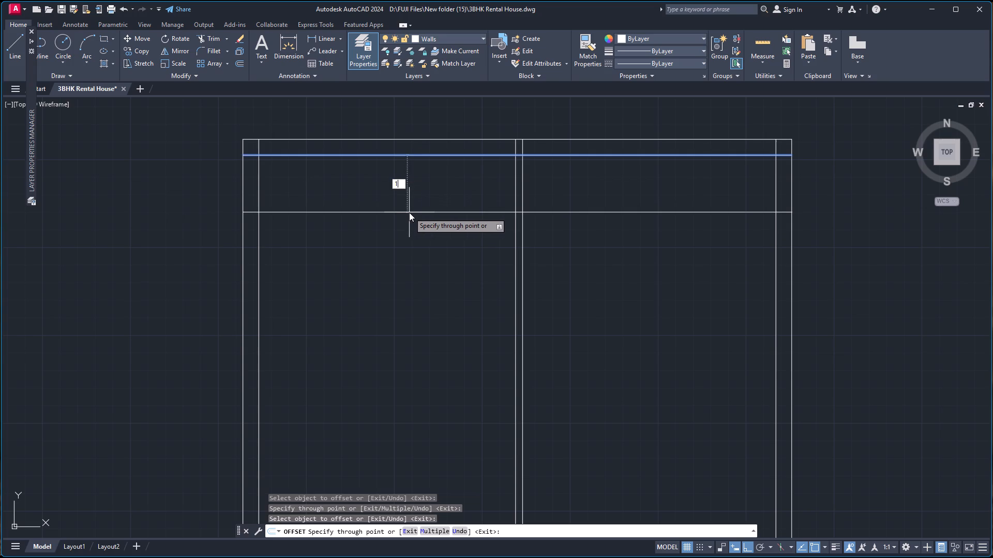
key(BackSpace)
key(BackSpace)
text(10')
key(Return)
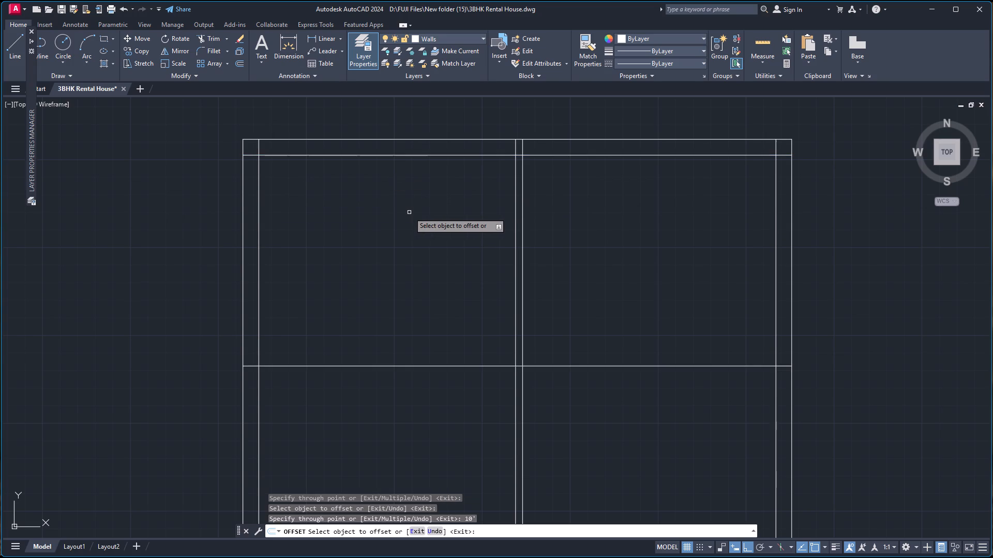
click(384, 366)
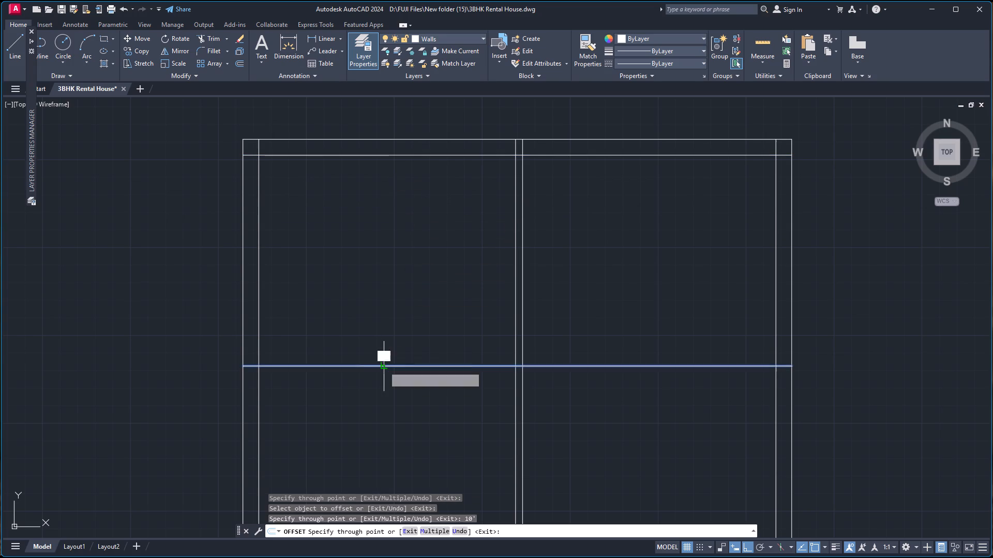
key(4)
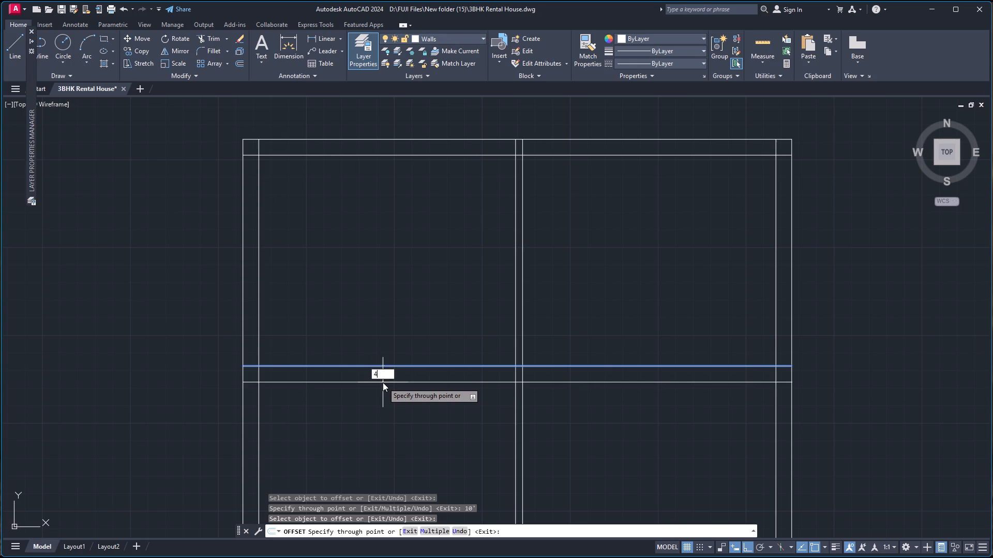
key(Return)
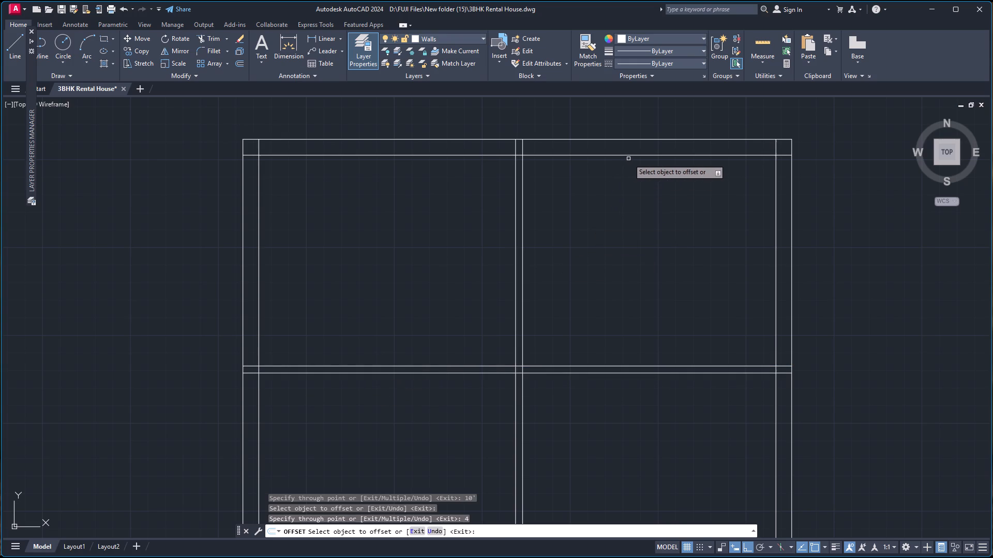
Offset the top wall's inner line 12' downward, and offset that new line another 4" to form a second horizontal partition wall.
click(631, 153)
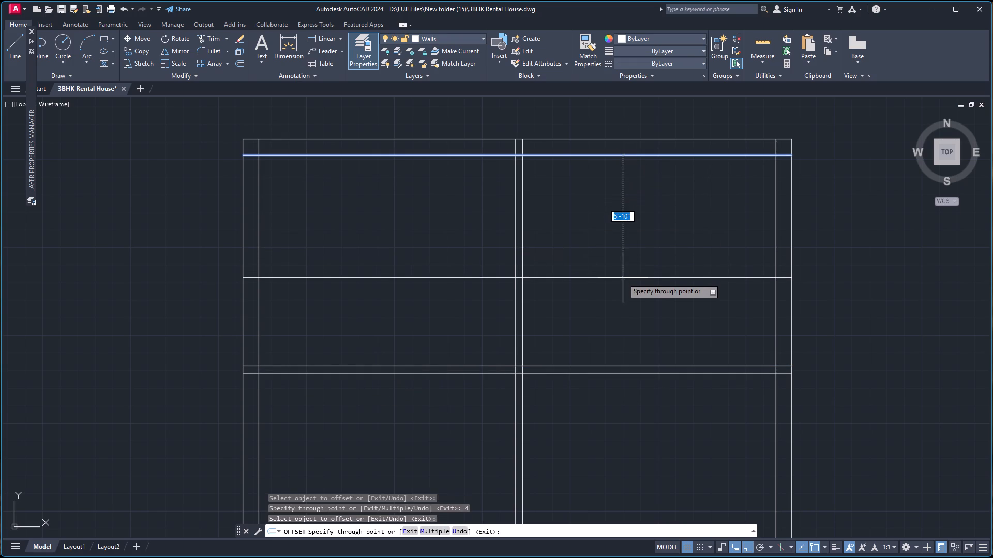
text(12')
key(Return)
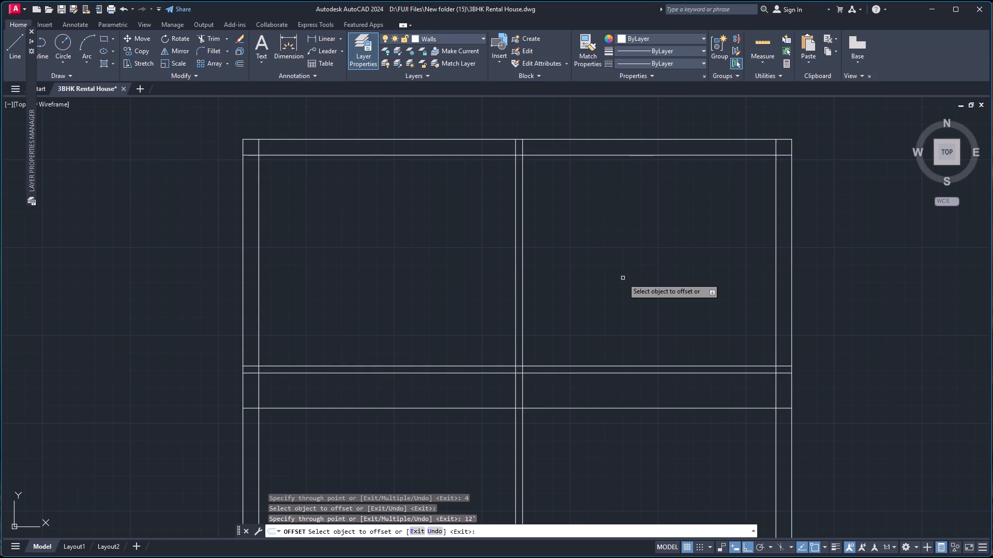
click(611, 408)
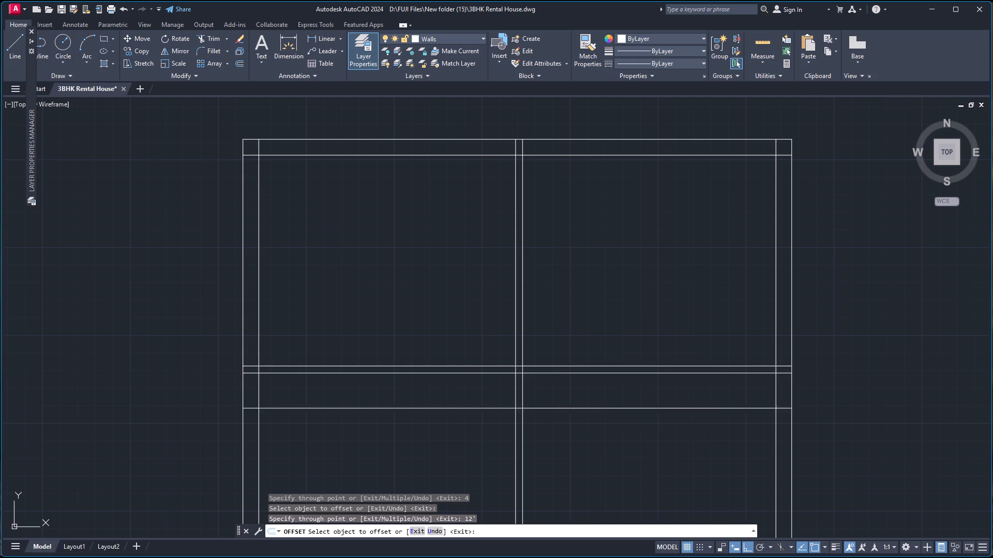
key(4)
key(Return)
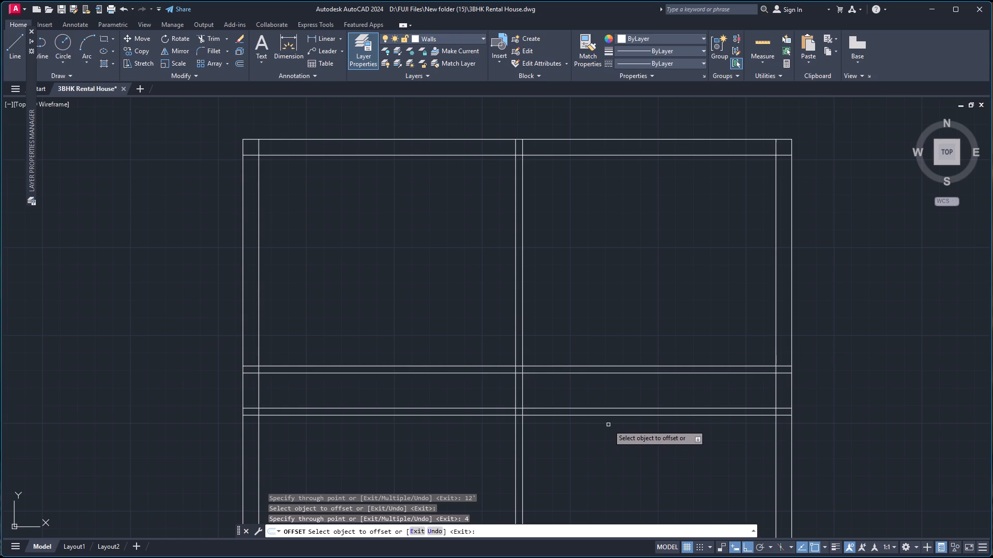
Offset the second horizontal partition's lower line 3'-1" downward, and offset that new line another 4" for the third partition wall.
click(639, 414)
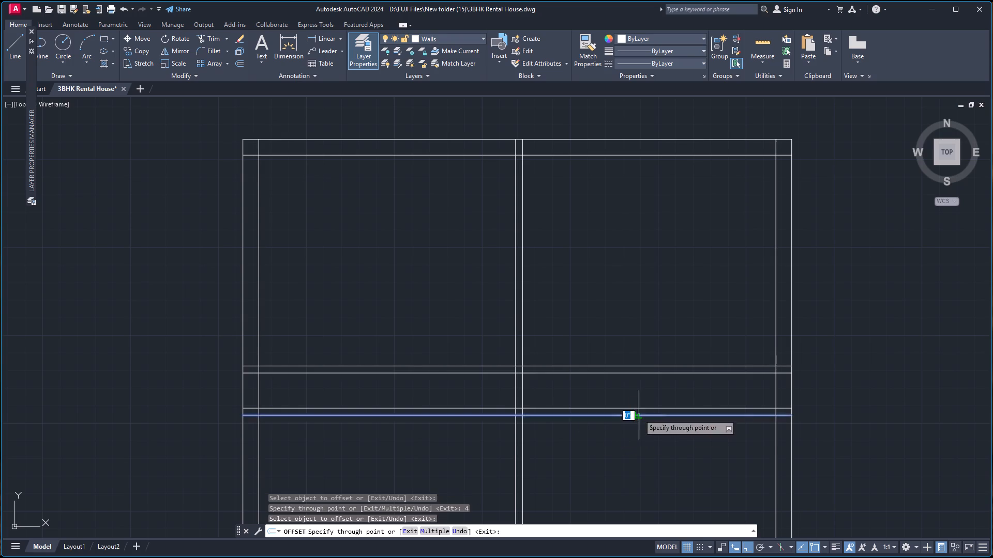
text(3'-1)
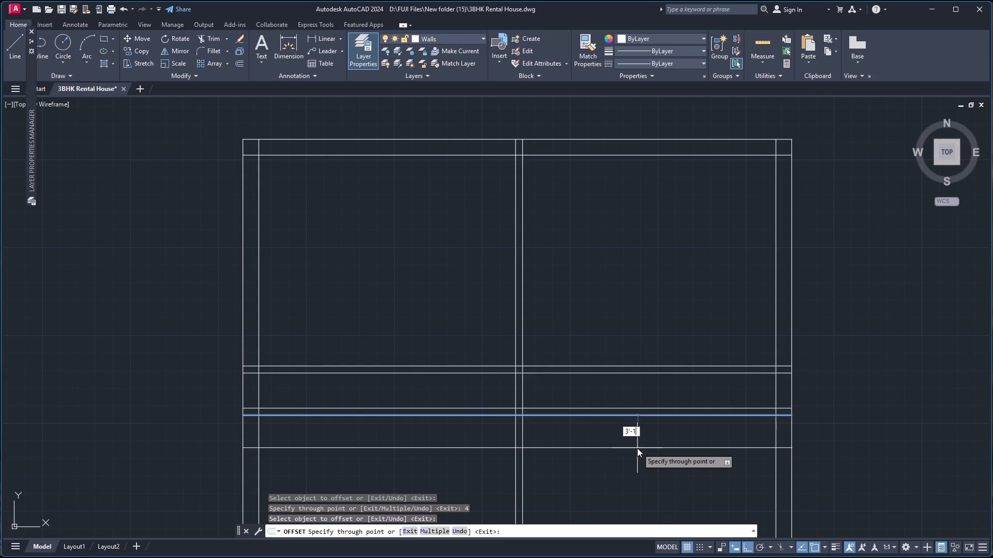
key(Return)
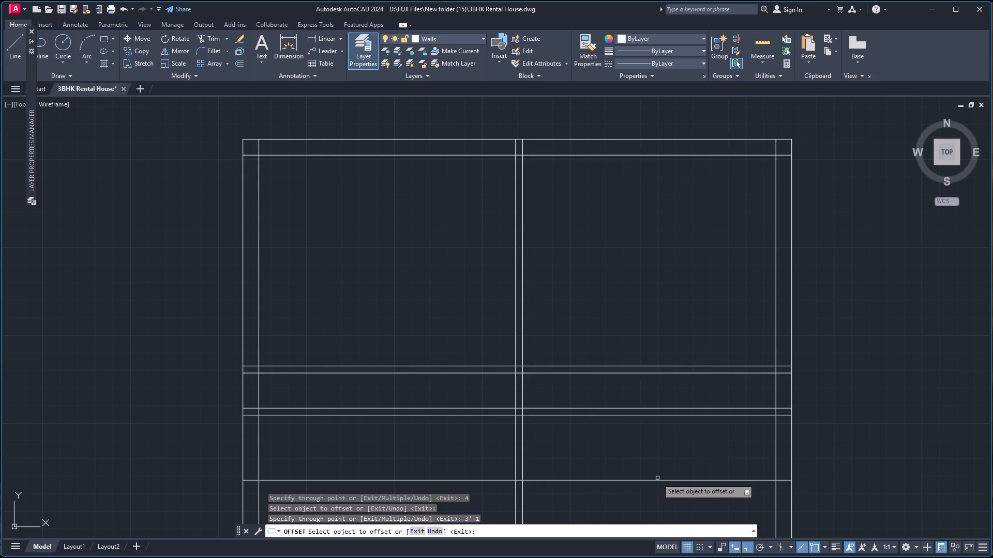
click(658, 482)
click(664, 480)
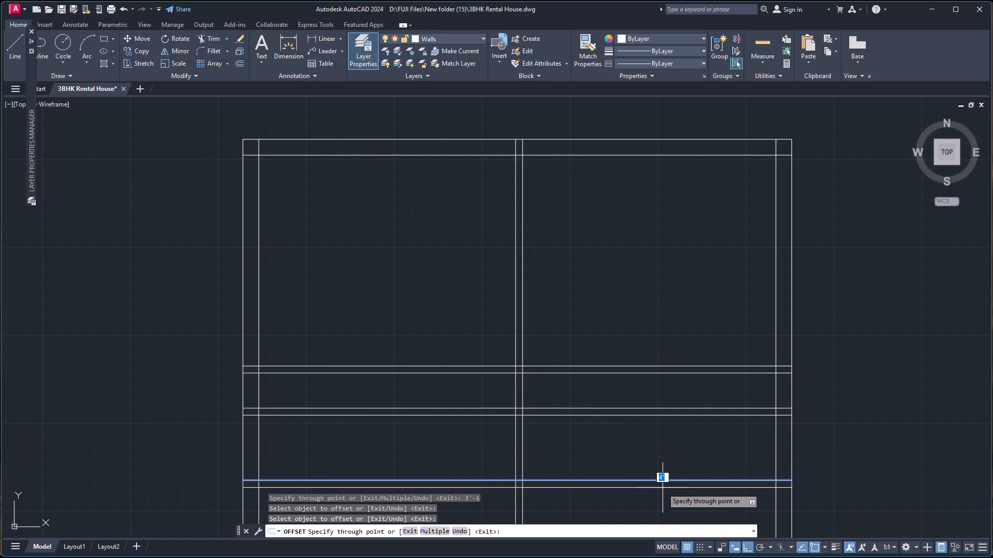
key(4)
key(Return)
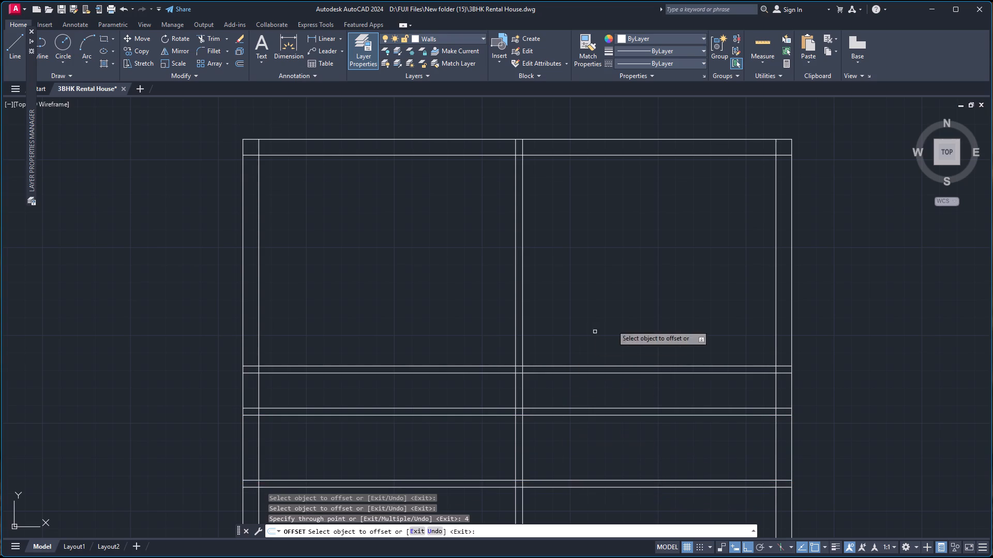
Offset the third horizontal partition's lower line 3'-1" downward, and offset that new line another 4" for the fourth partition wall.
scroll(634, 319, down, 4)
scroll(653, 367, up, 3)
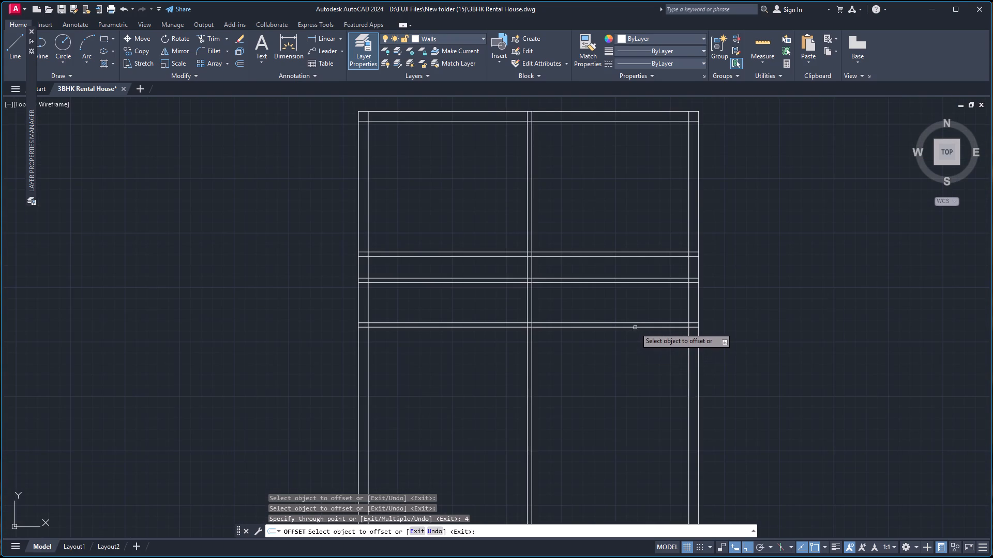
click(635, 328)
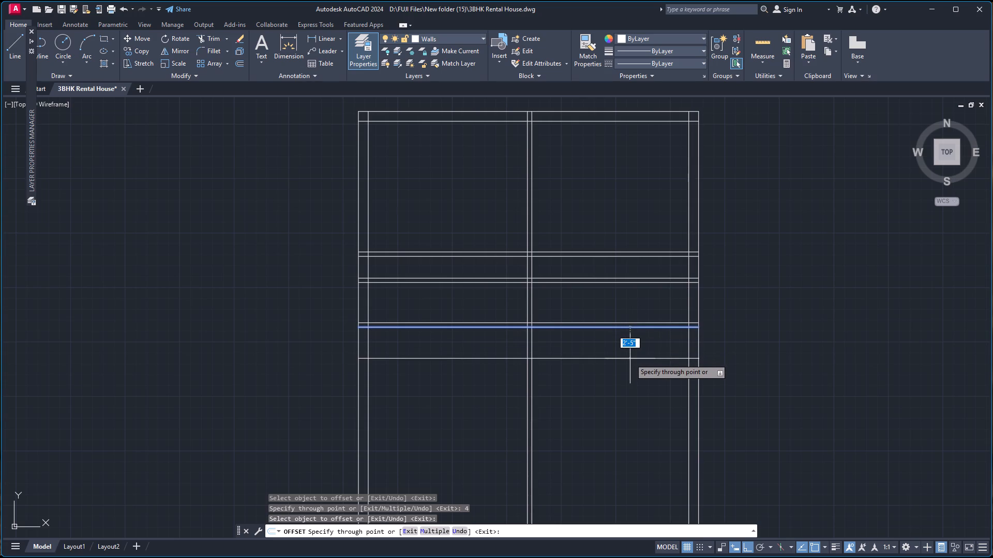
text(3'-1)
key(Return)
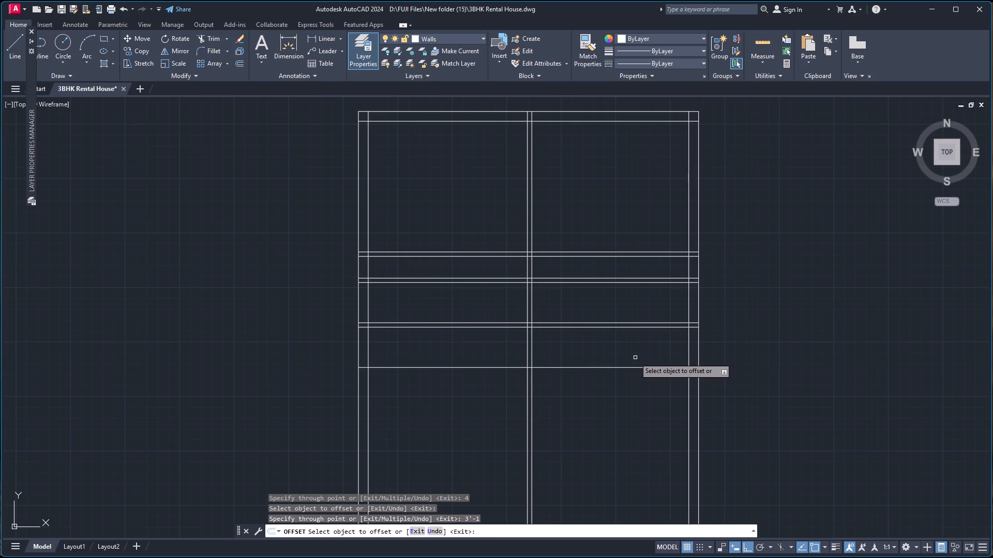
click(623, 367)
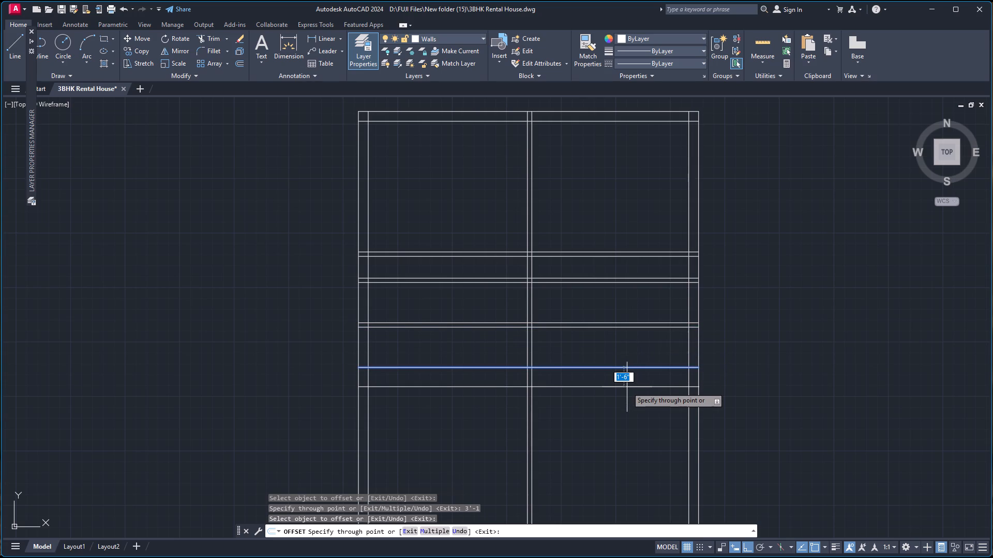
key(4)
key(Return)
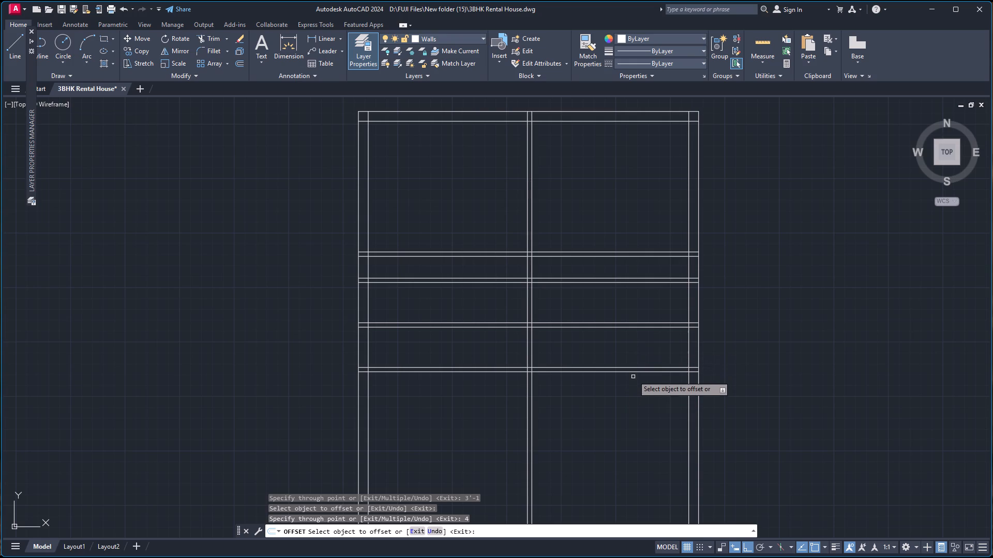
Offset the fourth horizontal partition's lower line 10' downward, and offset that new line another 4" for the fifth partition wall.
click(635, 372)
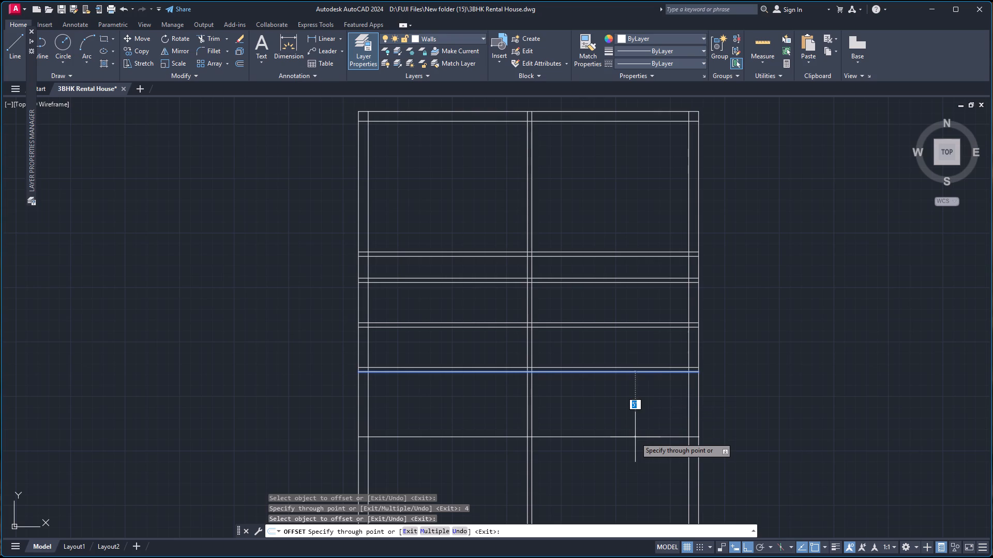
text(10')
key(Return)
scroll(647, 361, down, 3)
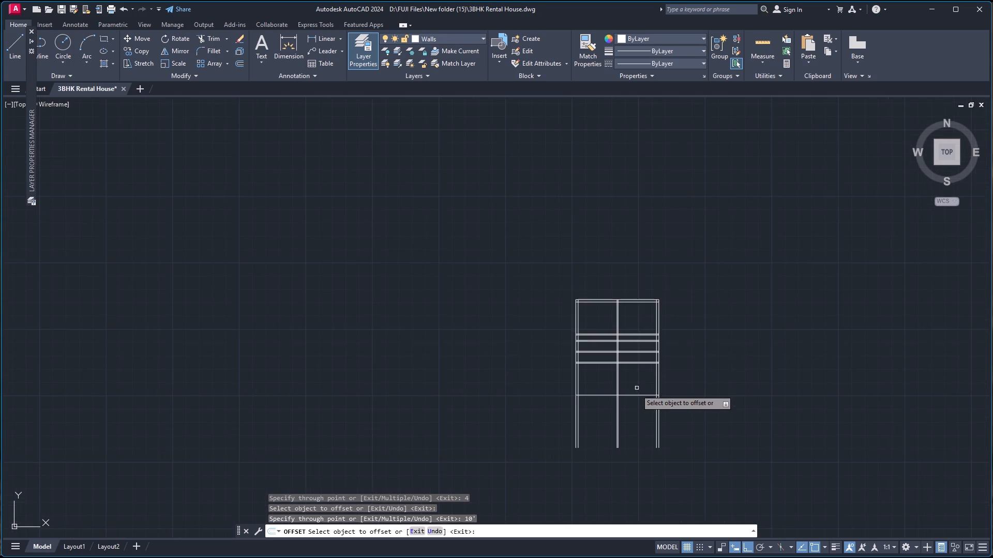
scroll(636, 392, up, 4)
click(635, 403)
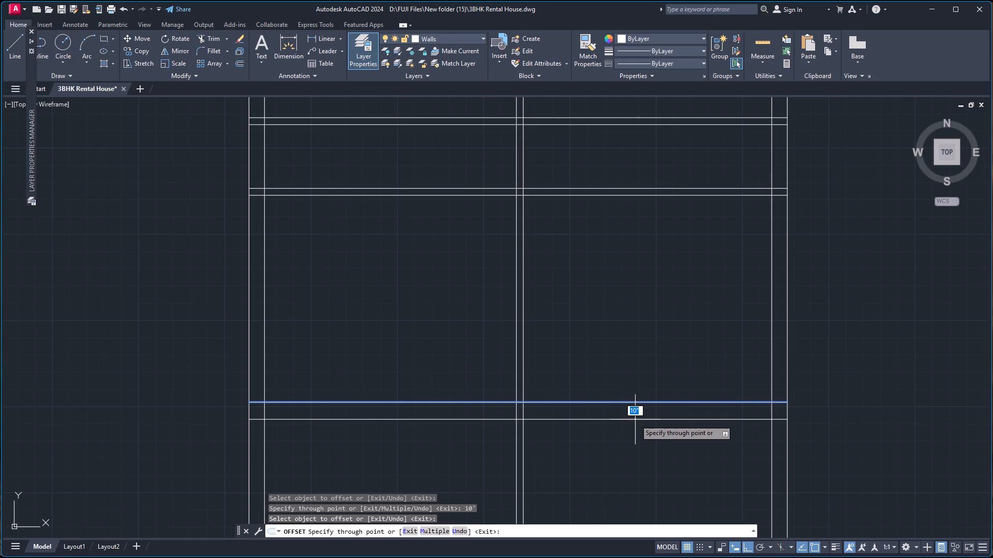
key(4)
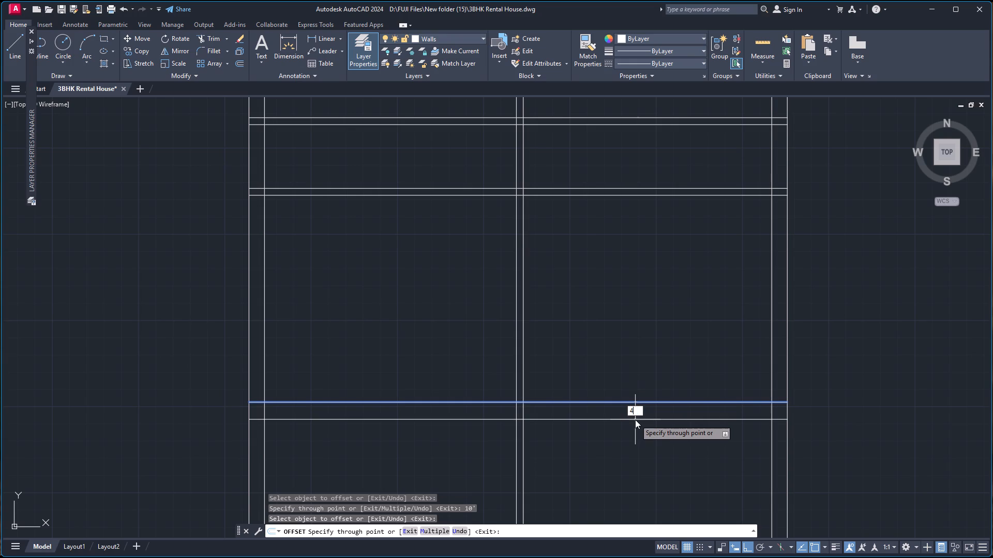
key(Return)
Offset the fifth partition's lower line 12' downward, and offset that new line another 9" to form the bottom outer wall.
click(638, 410)
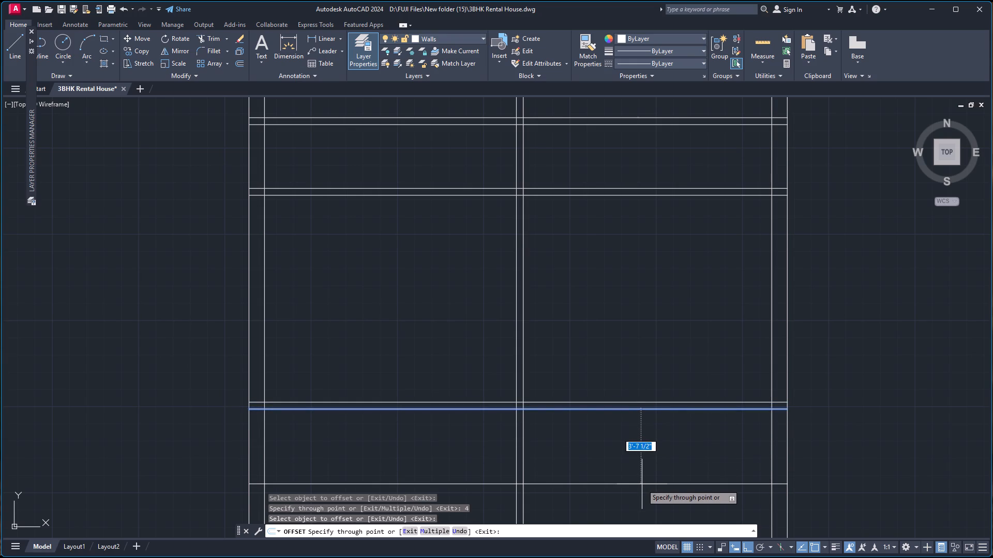
text(12')
key(Return)
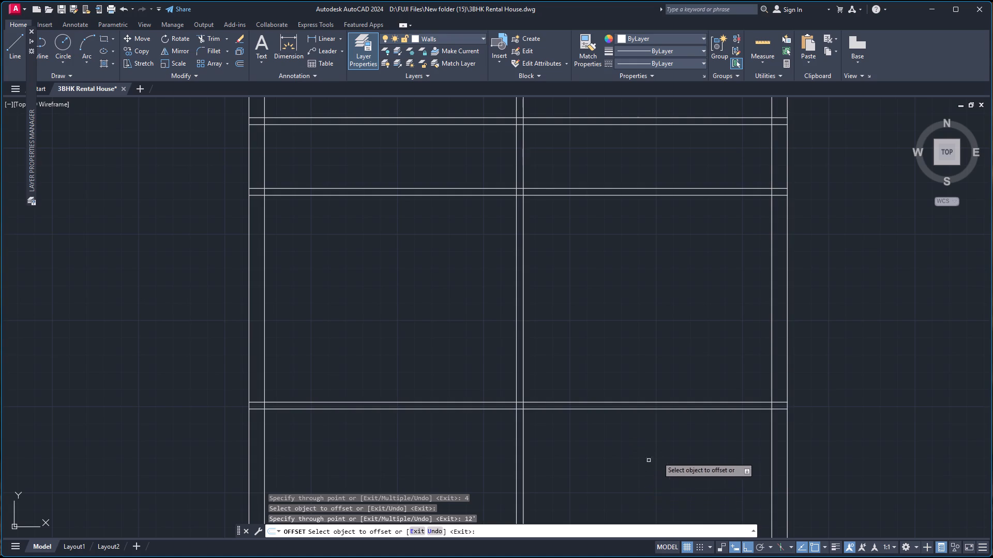
scroll(665, 454, down, 5)
scroll(671, 467, up, 4)
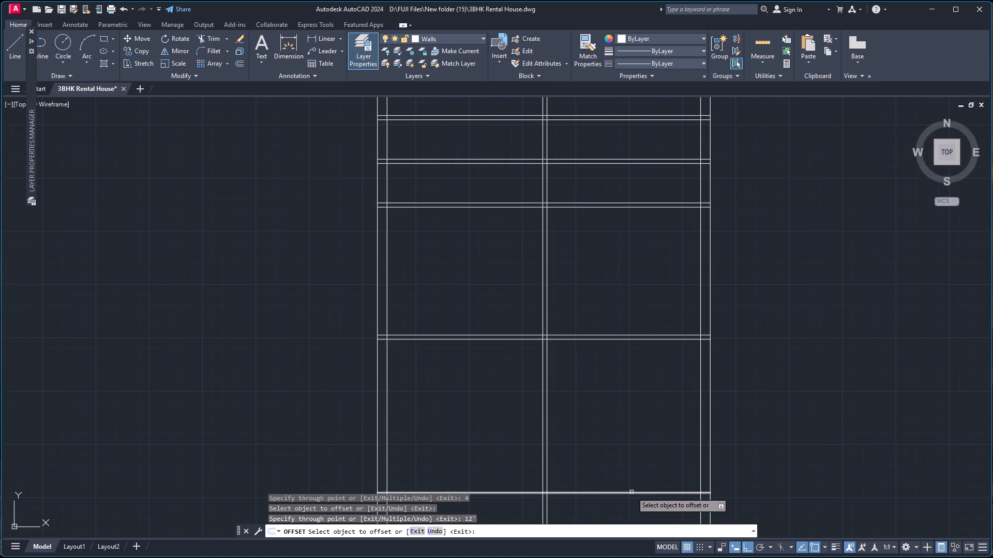
click(631, 492)
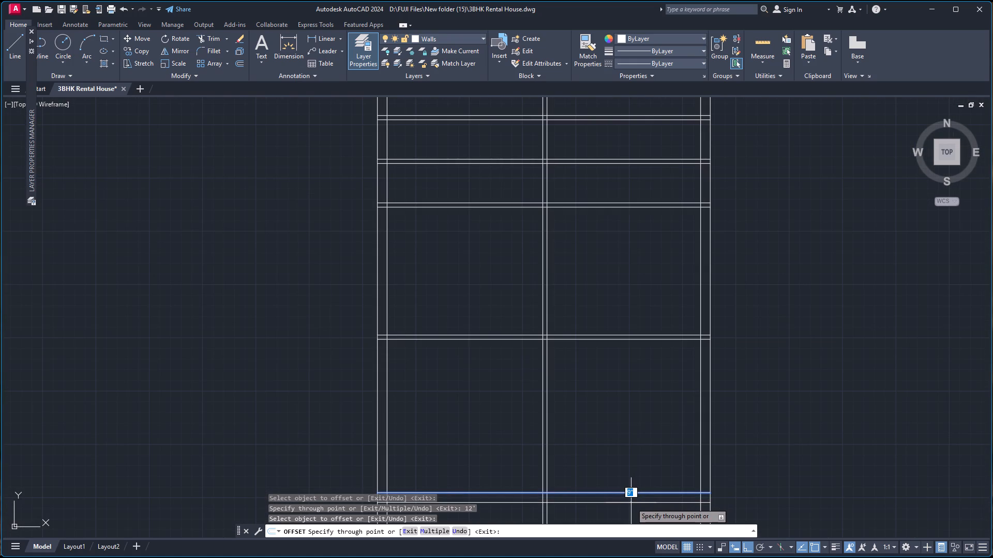
key(9)
key(Return)
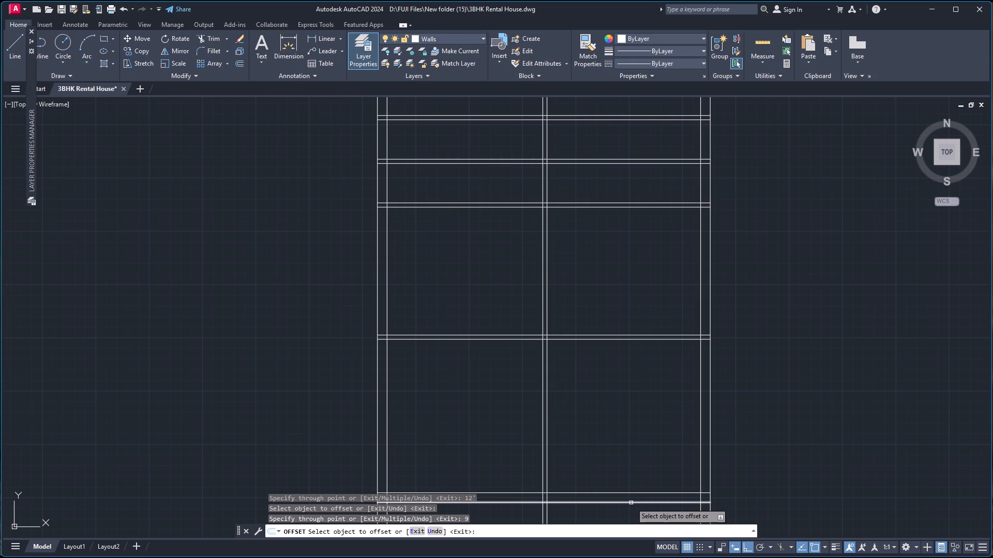
scroll(631, 473, down, 4)
scroll(628, 481, up, 2)
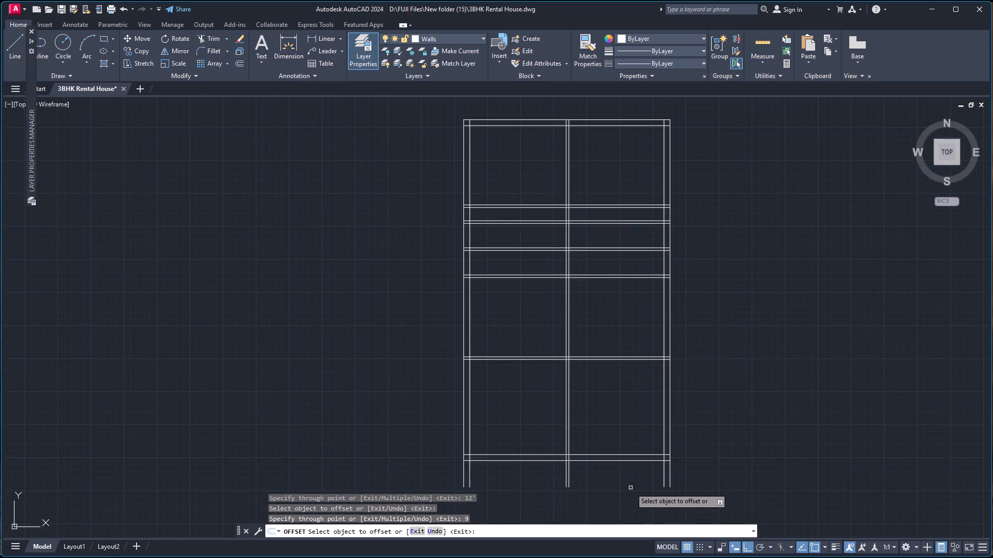
scroll(630, 488, up, 2)
scroll(673, 460, down, 2)
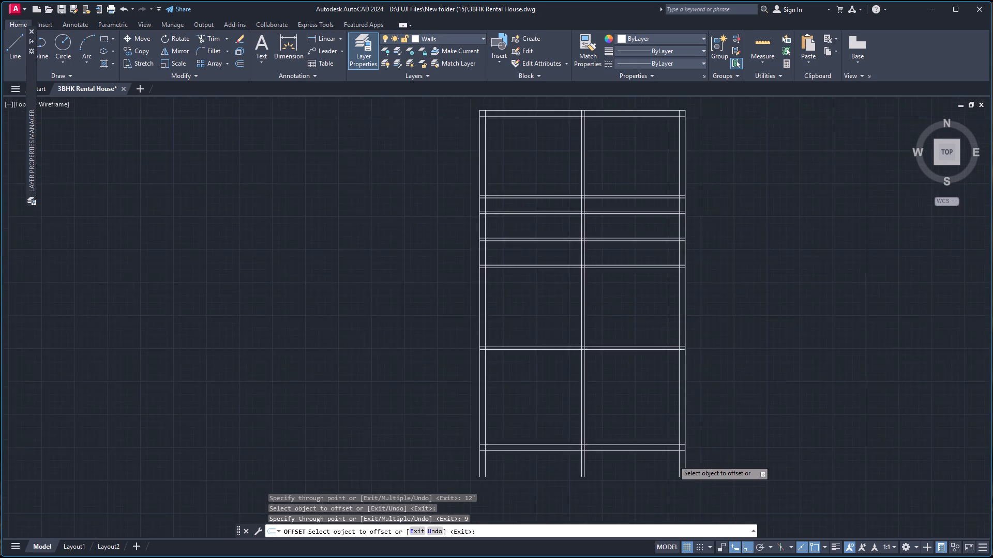
scroll(673, 460, up, 1)
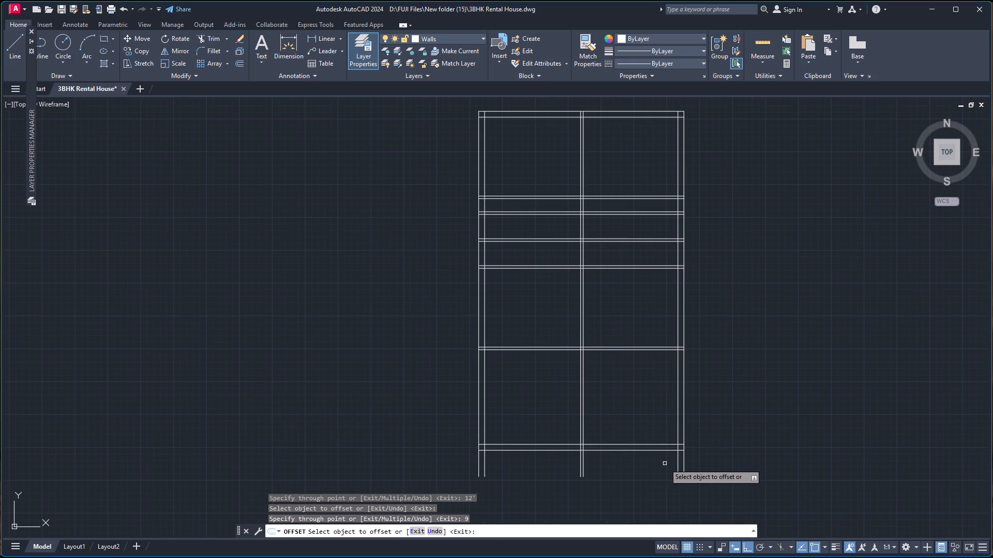
key(Escape)
Trim the right outer wall lines and the central partition's left line where they run past the bottom outer wall's inner line.
text(tr)
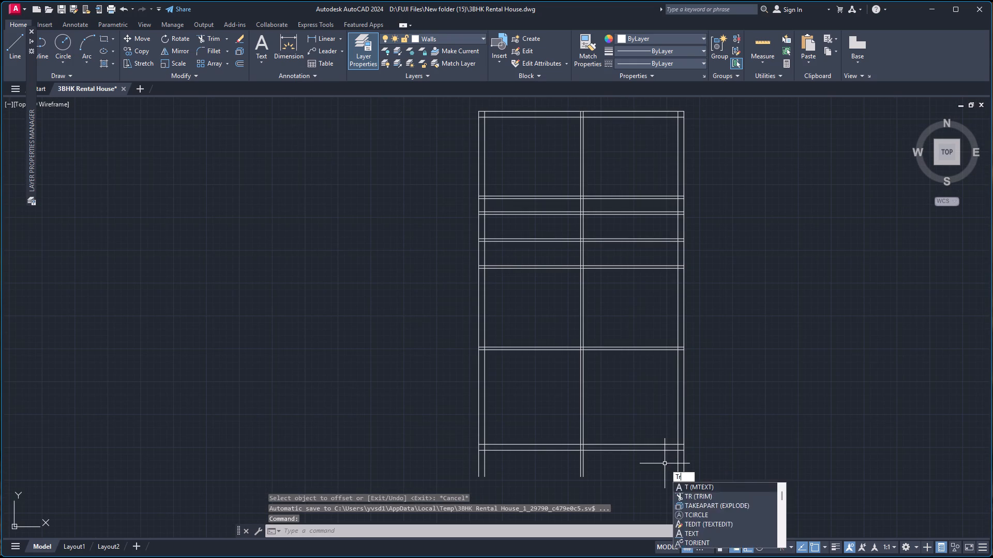
key(Return)
click(664, 463)
click(705, 463)
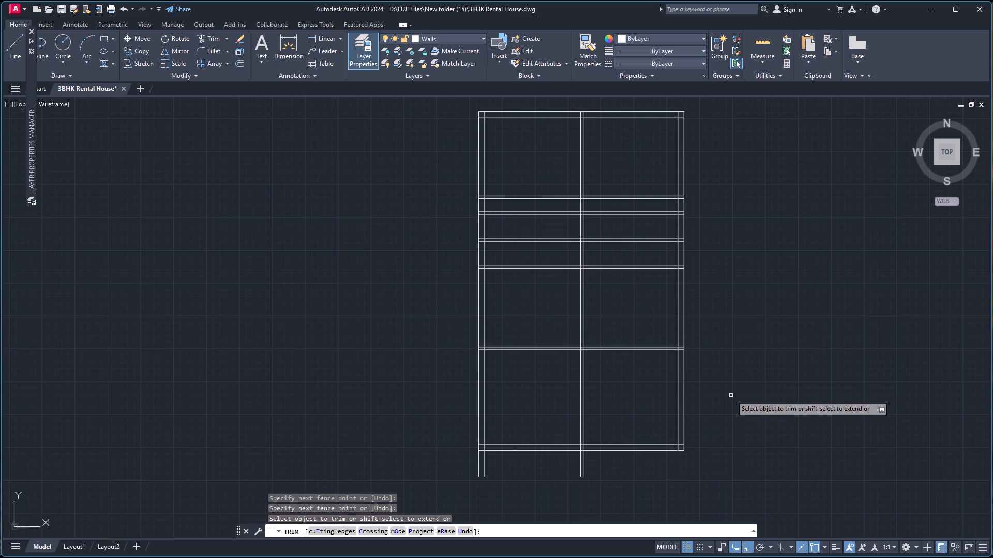
scroll(601, 448, up, 3)
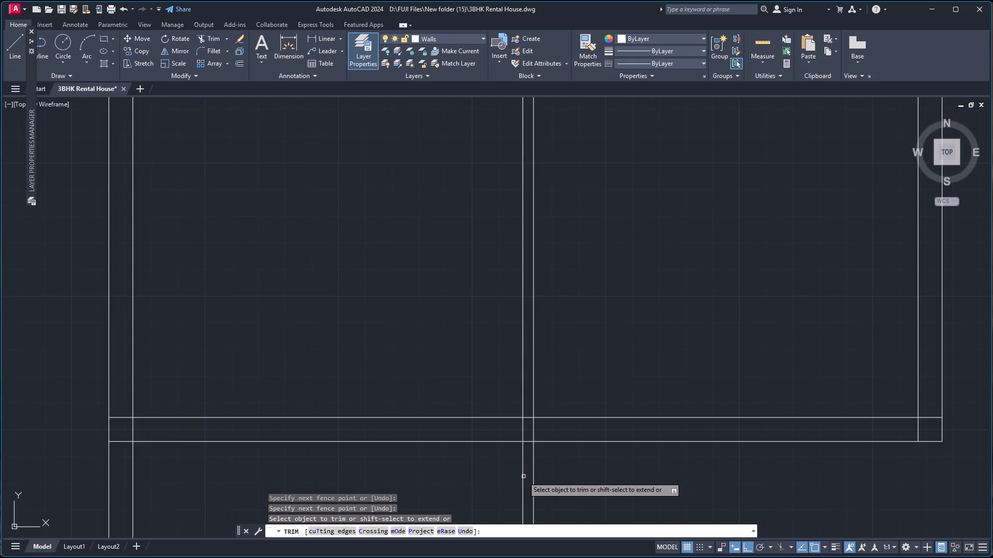
click(522, 478)
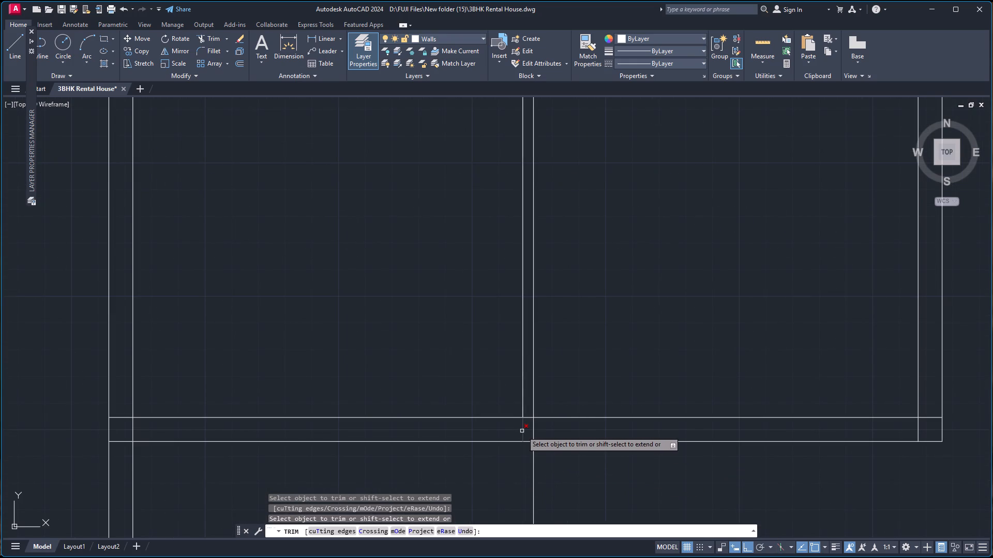
click(521, 430)
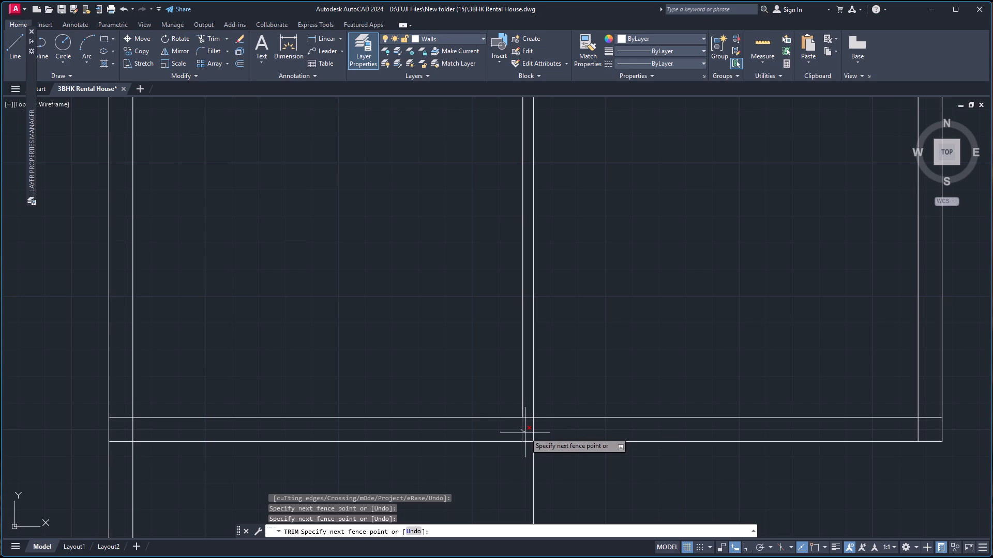
scroll(616, 378, down, 2)
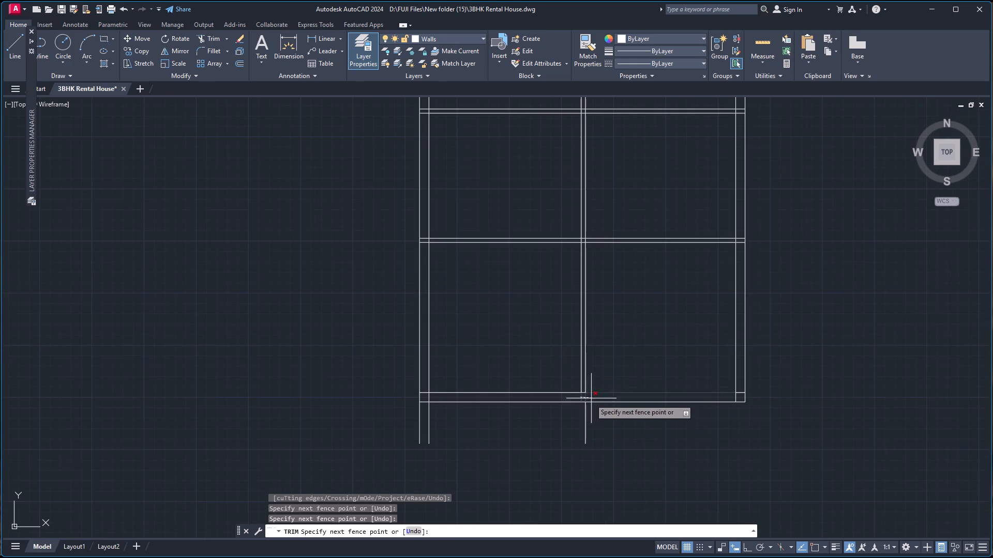
click(575, 398)
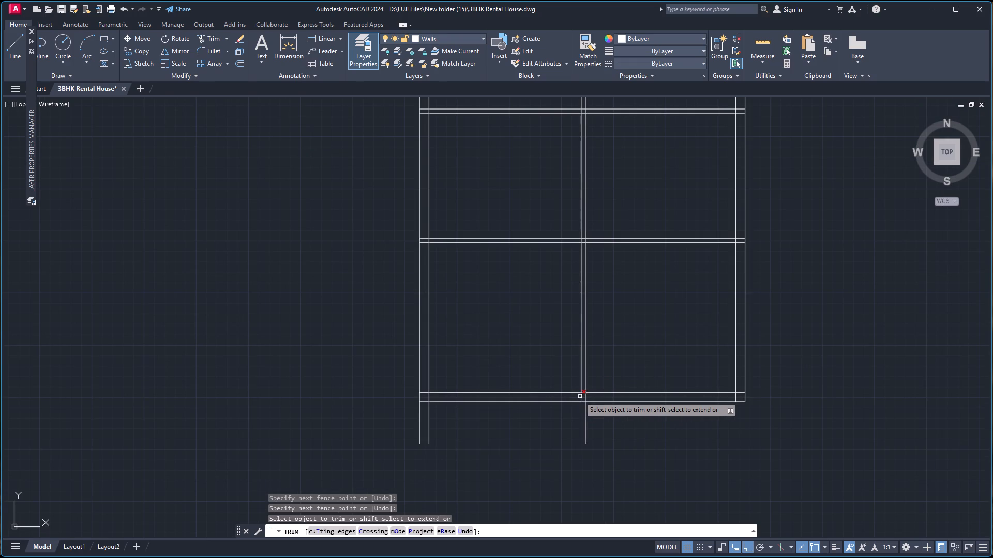
click(581, 396)
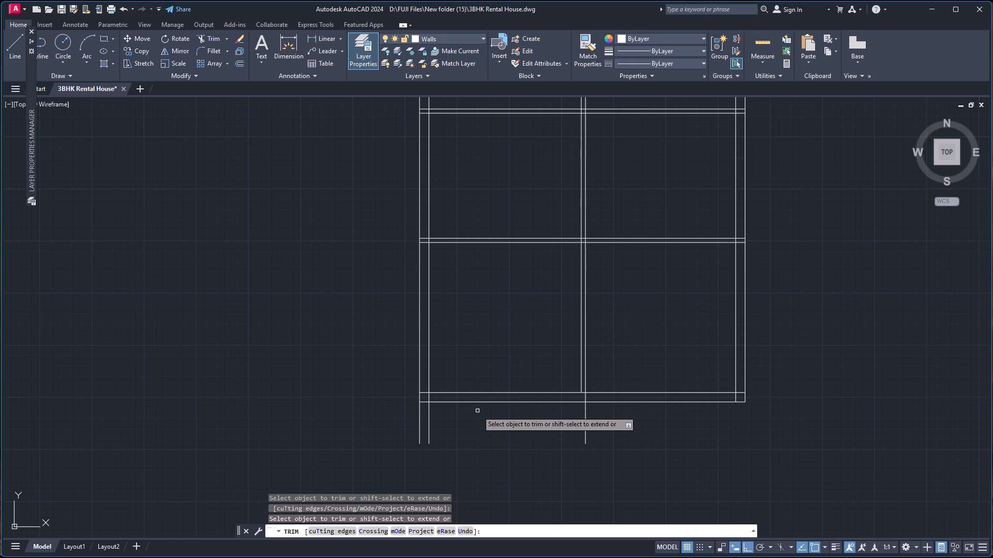
Trim the left outer wall's inner line past the bottom wall's inner line, and clear the crossing lines inside the bottom-right wall corner.
click(428, 396)
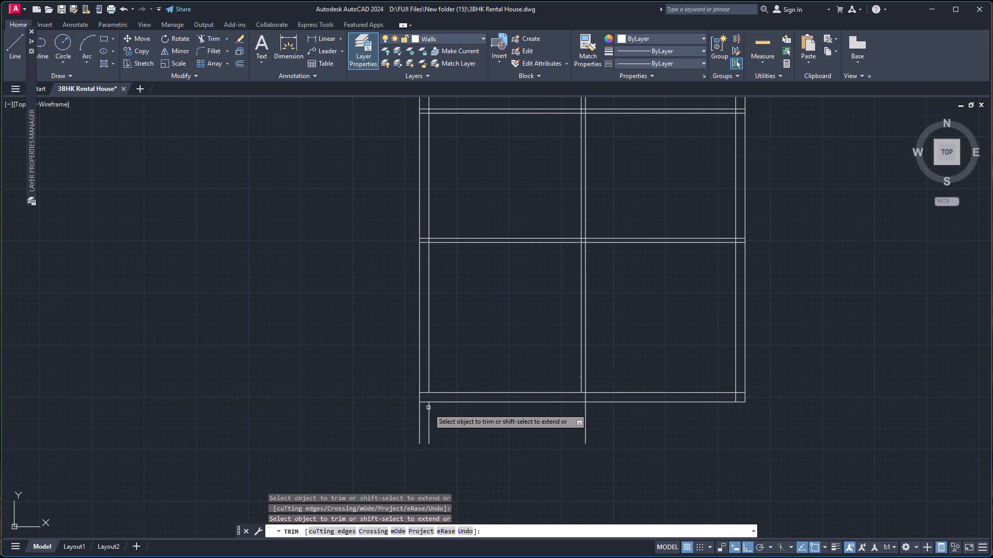
click(428, 413)
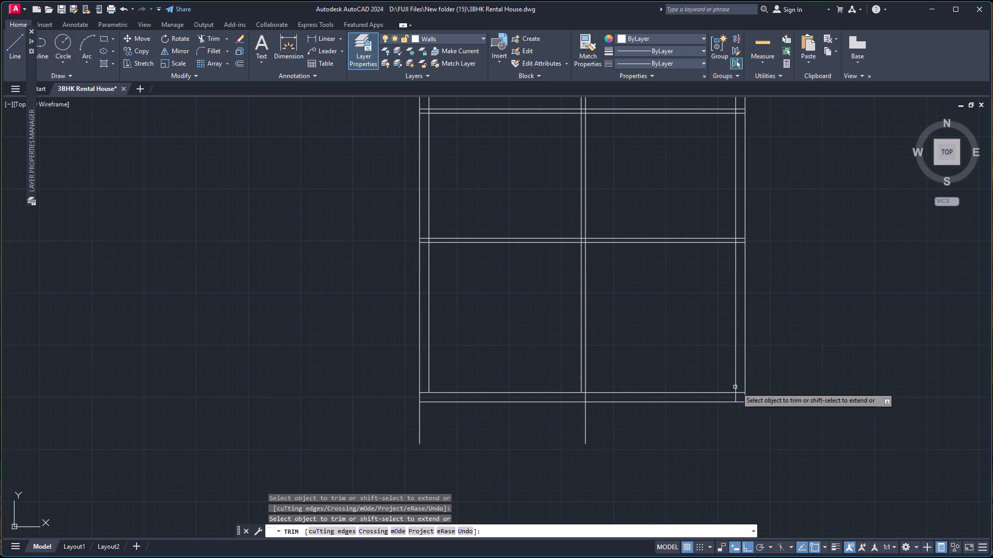
click(741, 392)
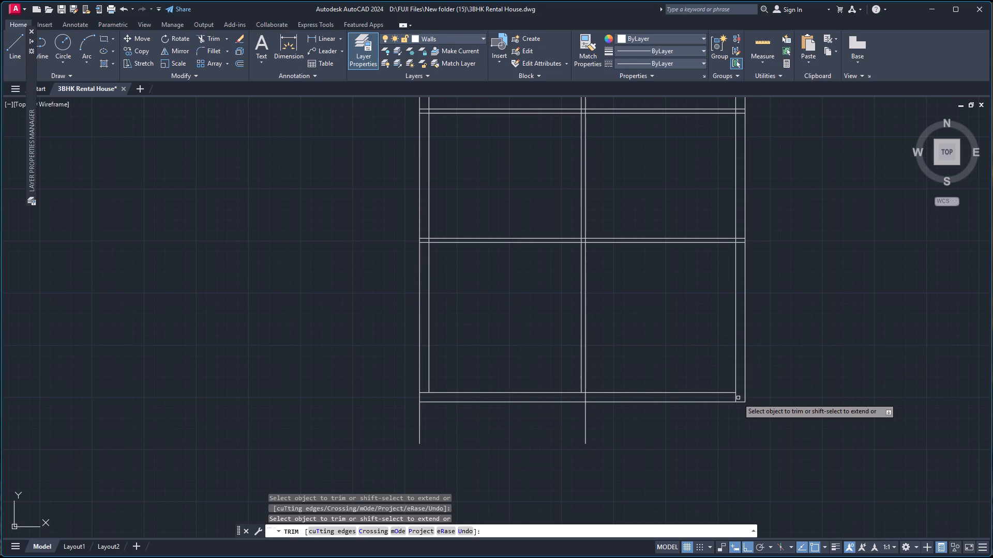
click(736, 398)
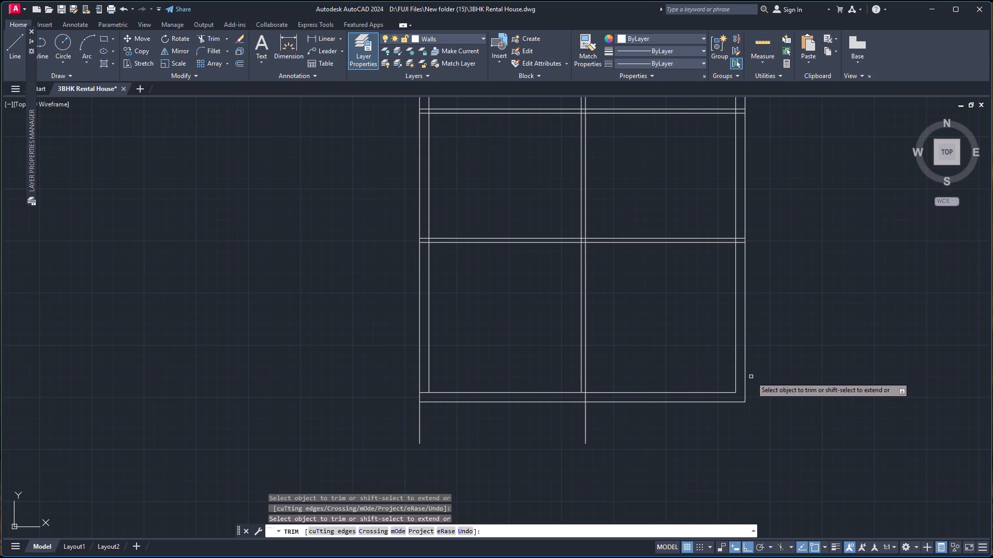
Trim the second to fifth horizontal partitions out of the left half, between the left outer wall and the central partition.
click(525, 215)
click(518, 268)
scroll(525, 183, down, 3)
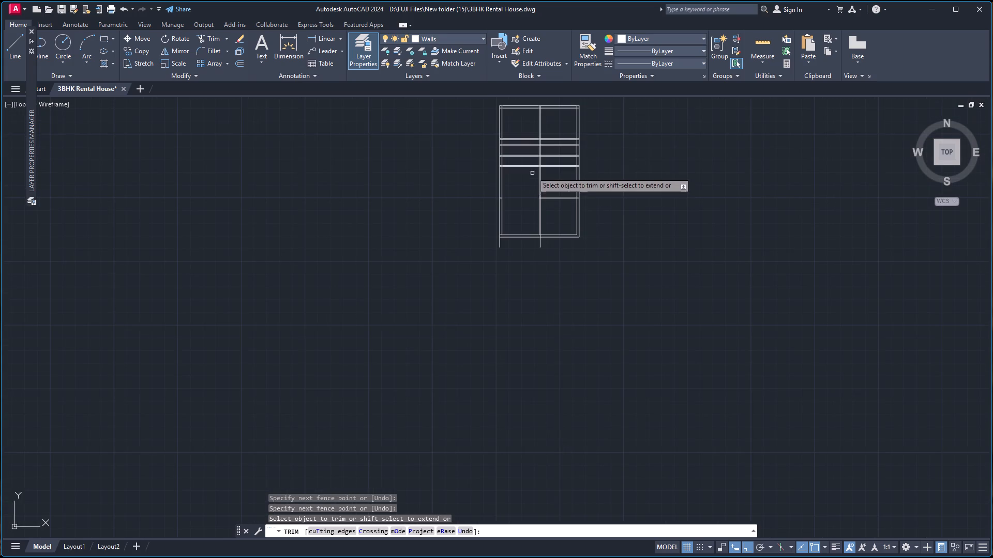
scroll(526, 143, up, 2)
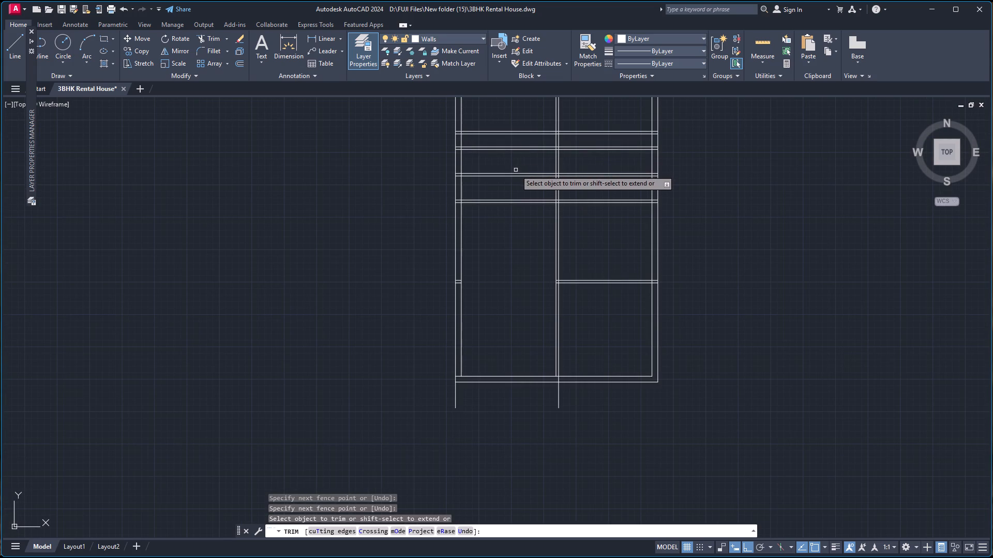
click(533, 191)
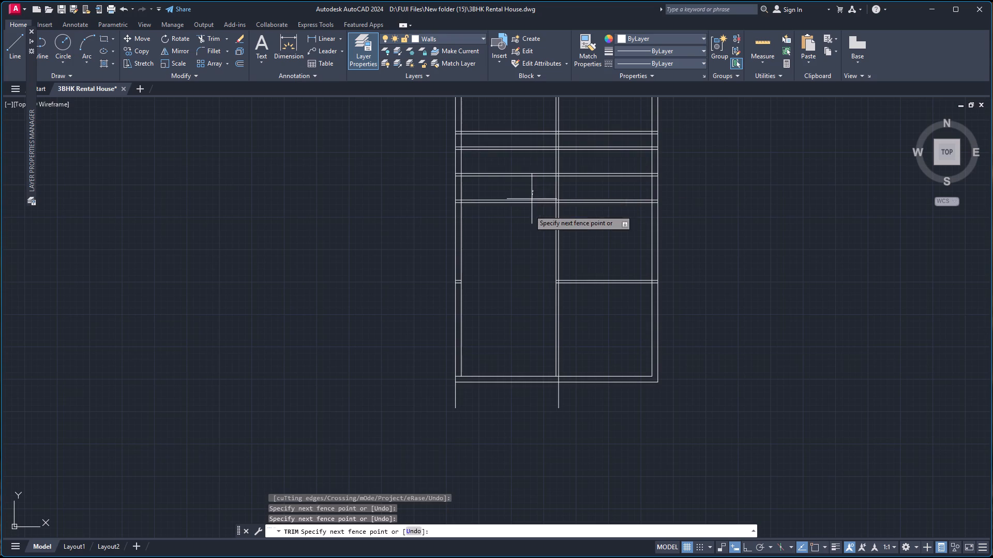
click(526, 221)
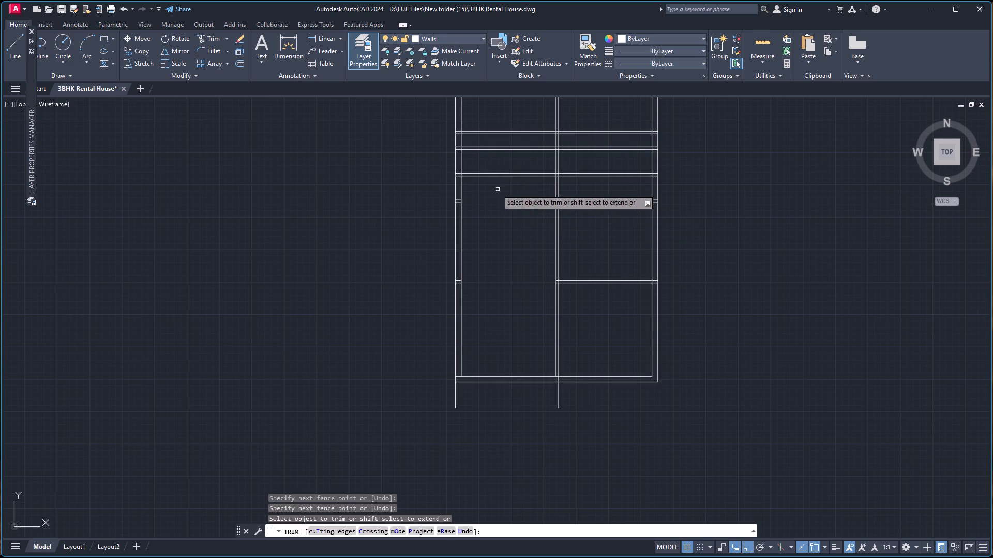
click(518, 166)
click(518, 203)
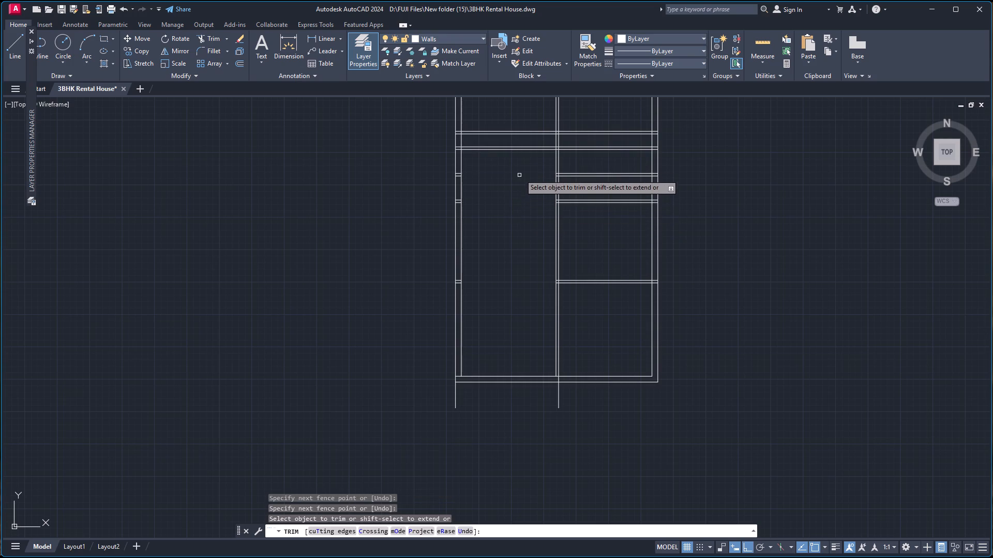
click(523, 138)
click(518, 174)
Trim the leftover stubs of the second to fifth horizontal partitions inside the left outer wall's thickness.
scroll(528, 129, down, 1)
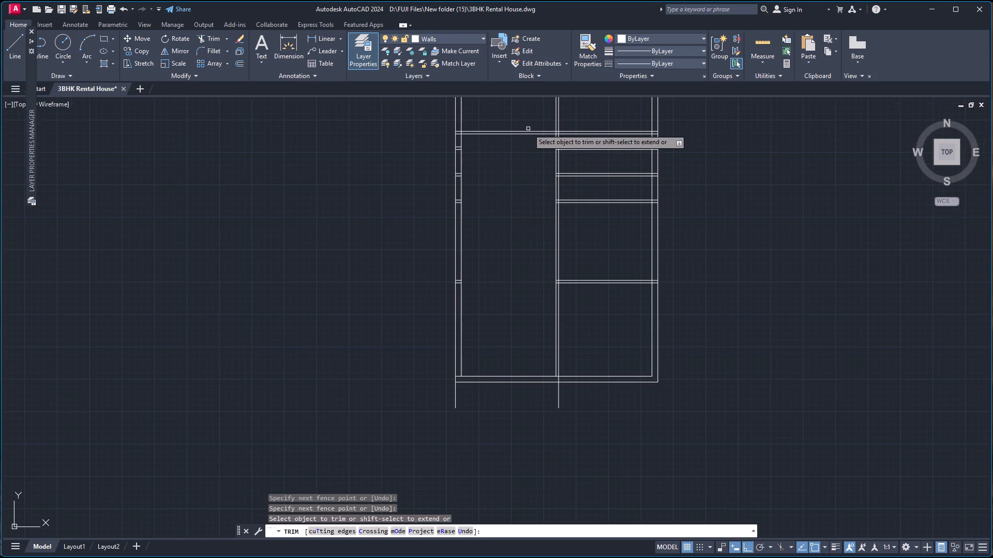
scroll(528, 129, down, 2)
scroll(531, 118, up, 3)
scroll(455, 179, up, 1)
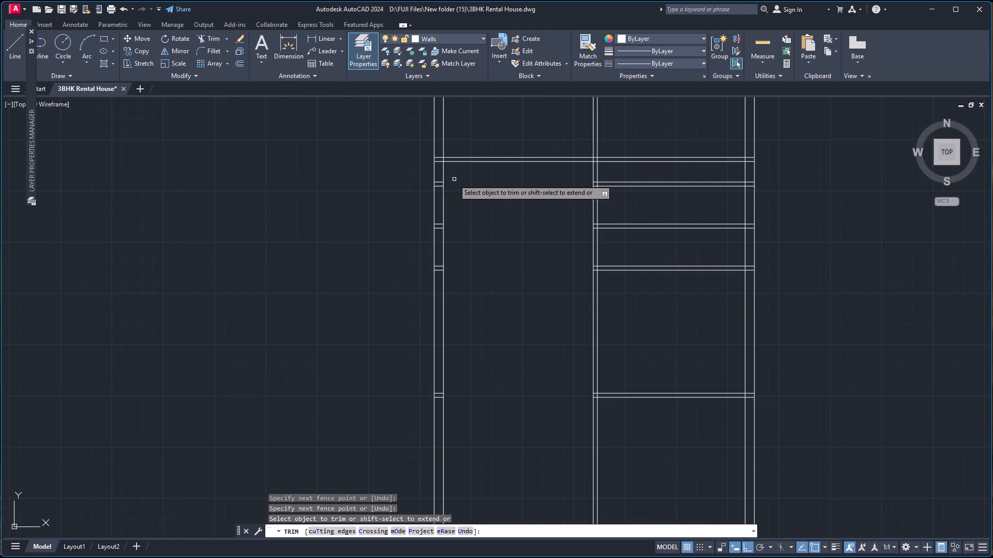
click(442, 181)
click(439, 187)
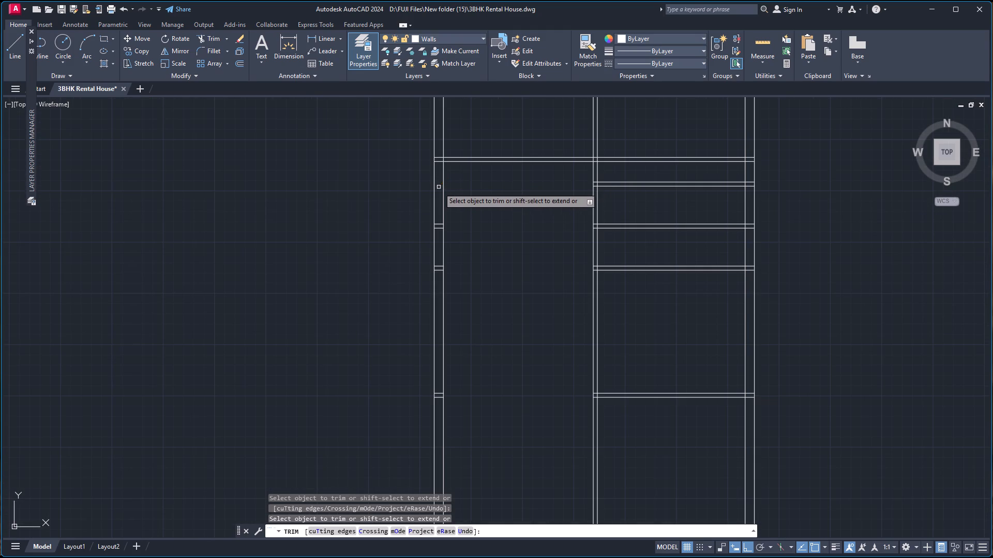
click(441, 223)
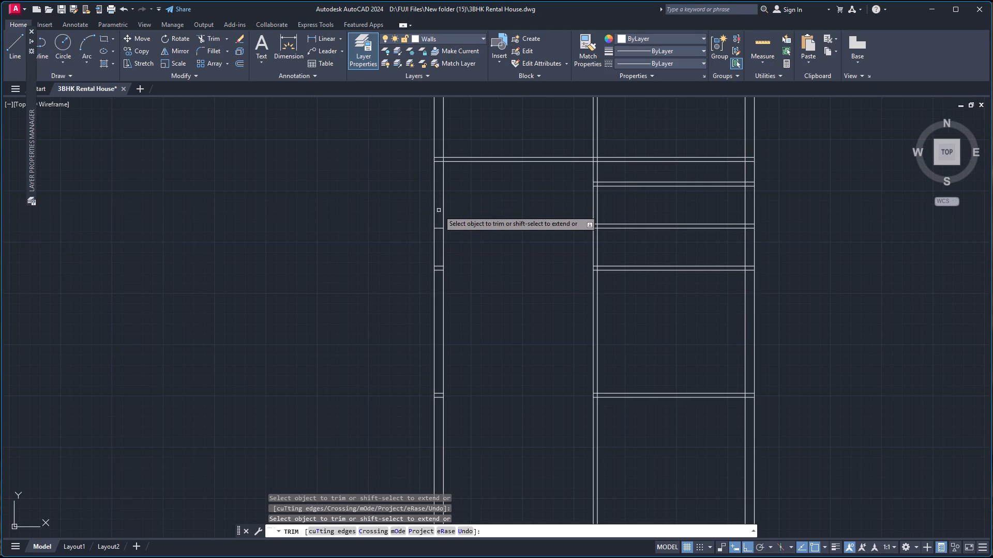
click(439, 210)
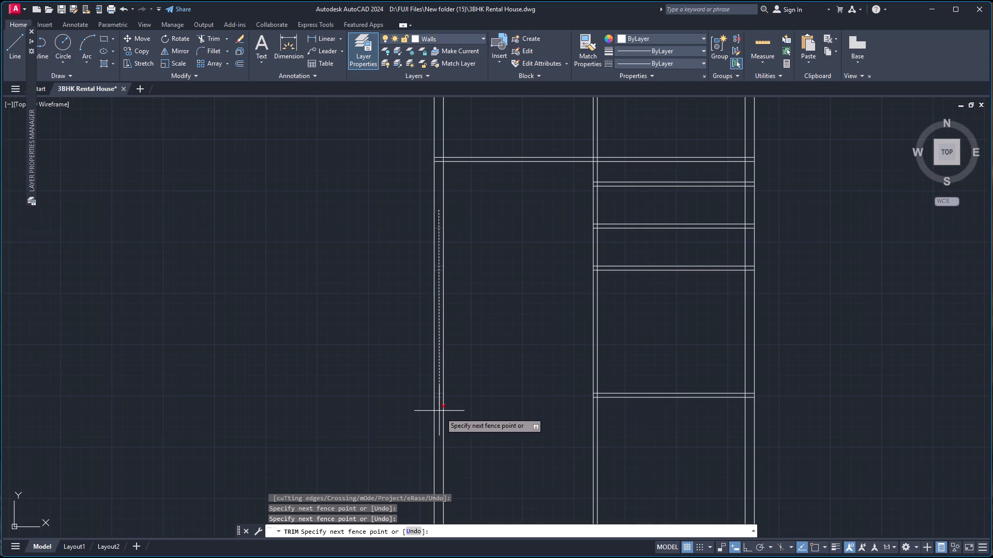
click(439, 422)
Trim the central partition's right line where it crosses the bottom outer wall's thickness.
scroll(441, 406, down, 2)
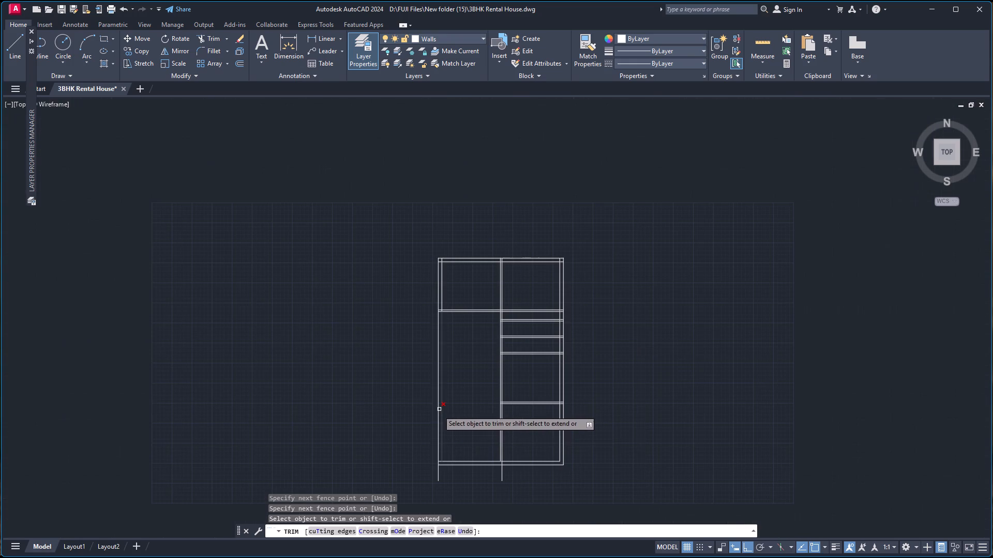
scroll(533, 399, up, 2)
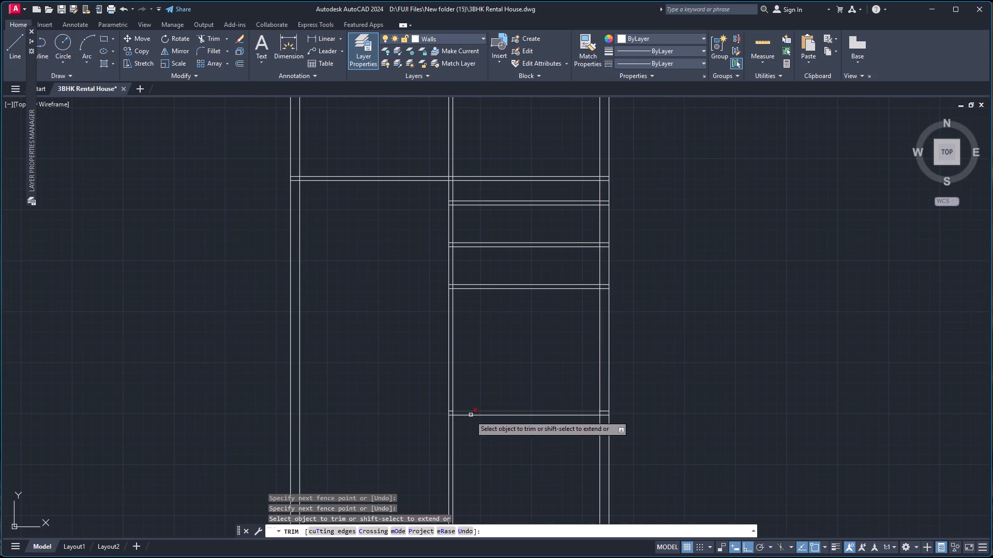
scroll(455, 424, up, 1)
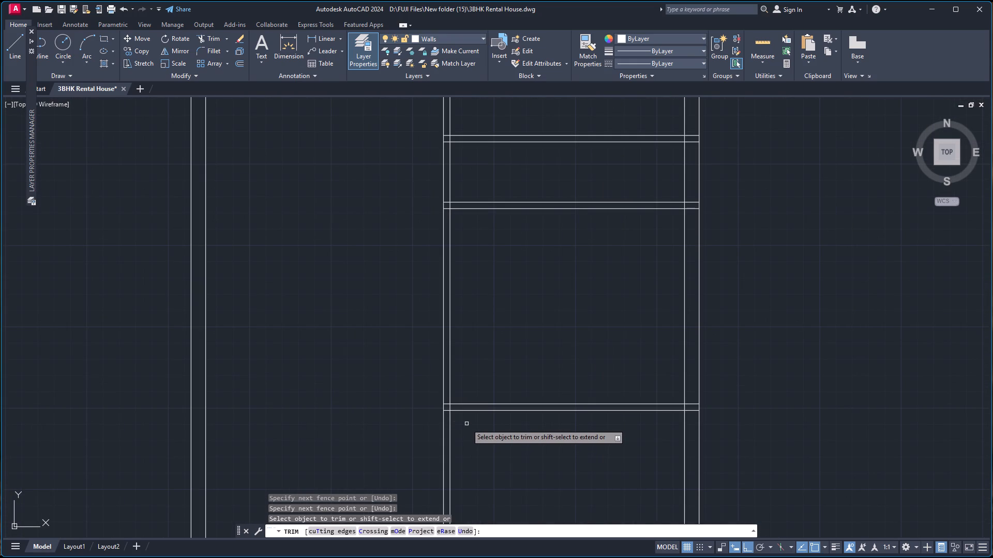
scroll(468, 442, down, 4)
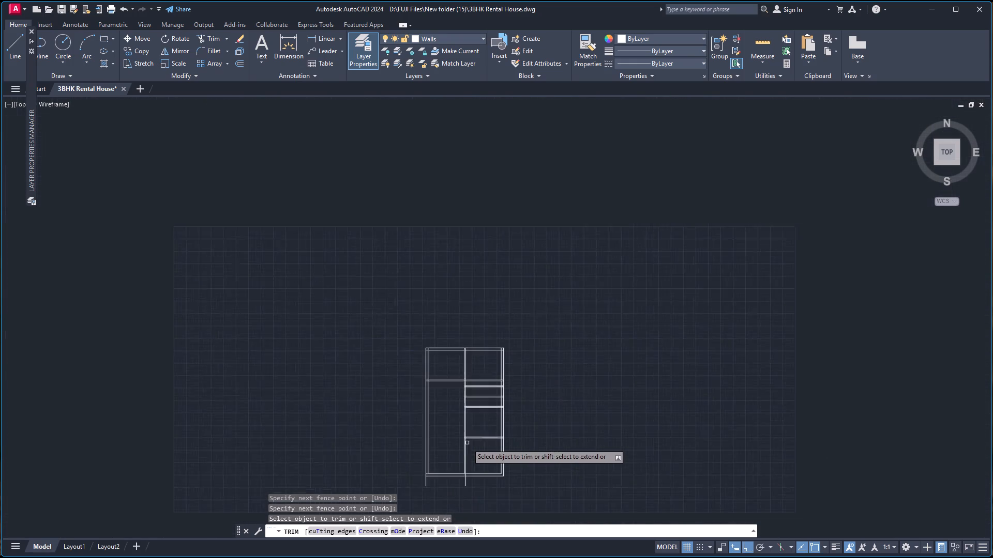
scroll(469, 456, up, 3)
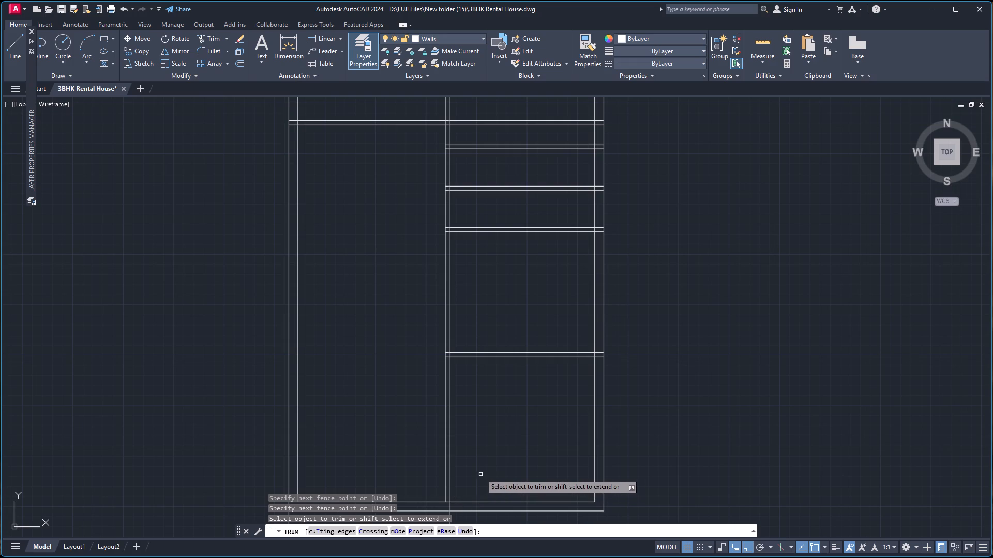
scroll(473, 494, down, 2)
scroll(467, 506, up, 4)
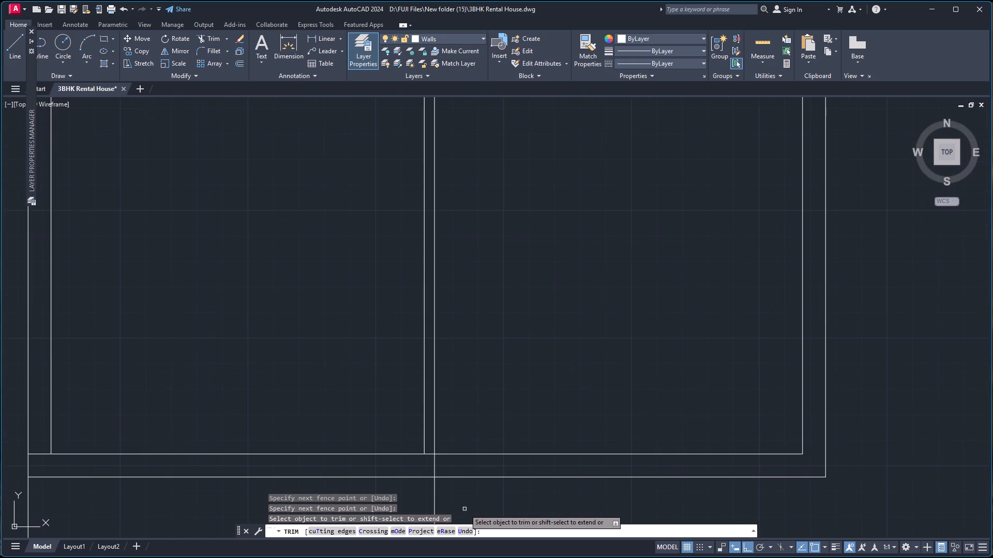
click(435, 467)
Trim the overlapping lines where the fifth horizontal partition meets the central partition to form an open T-junction.
scroll(554, 346, down, 1)
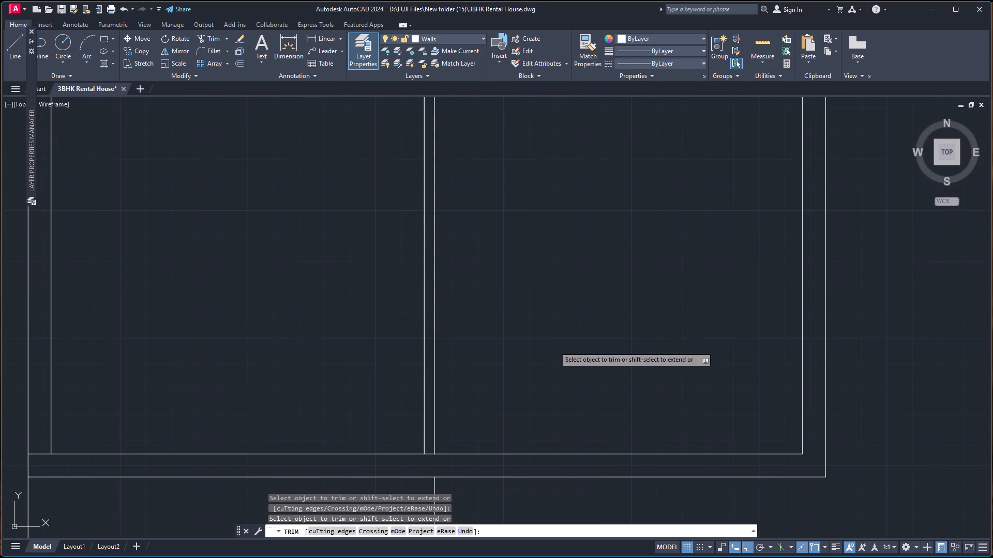
scroll(554, 346, down, 2)
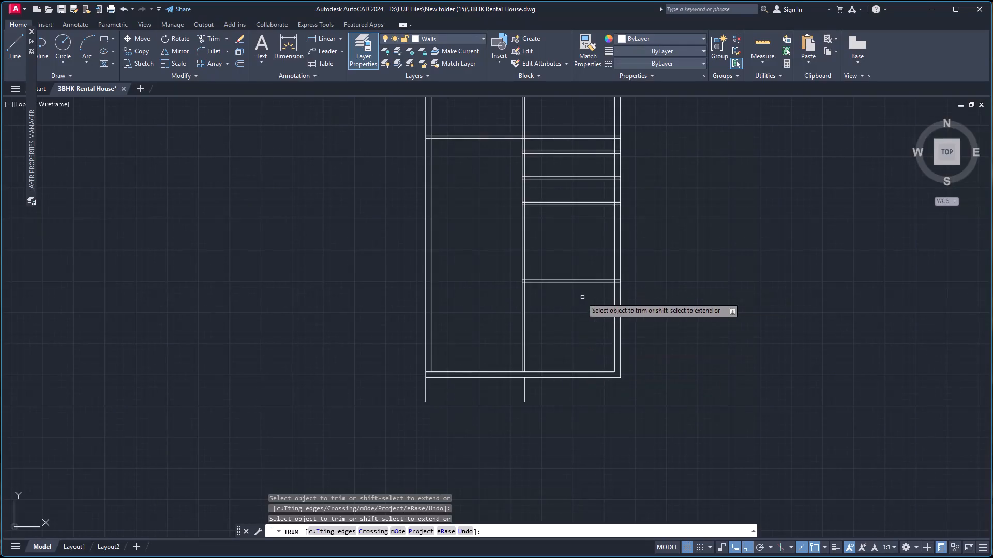
scroll(573, 303, down, 1)
scroll(577, 278, up, 2)
scroll(533, 278, up, 1)
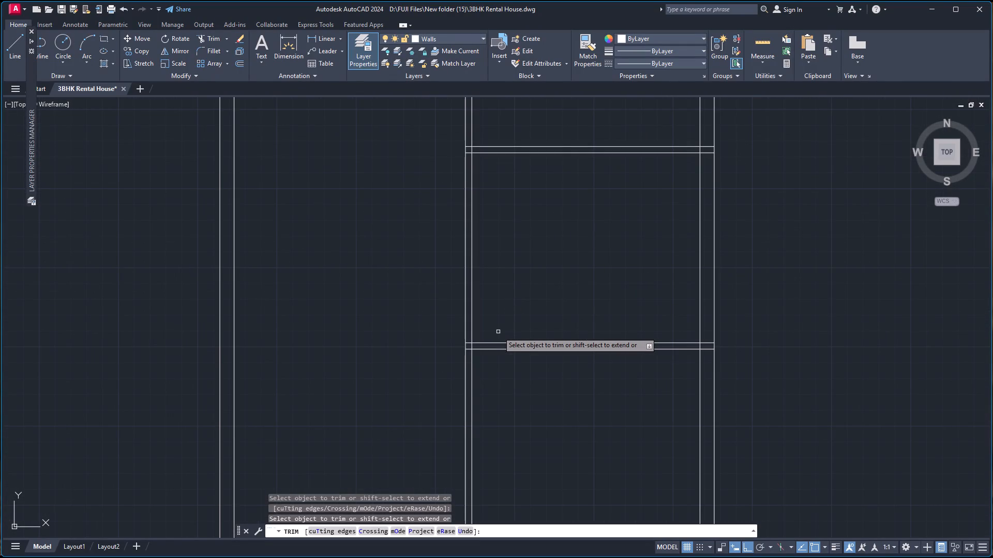
scroll(465, 341, up, 2)
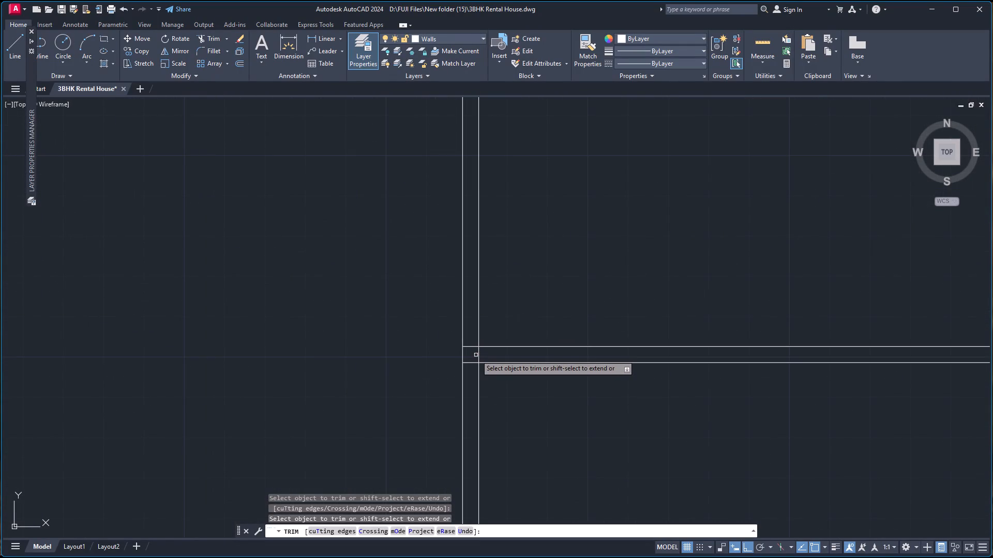
click(478, 356)
click(472, 340)
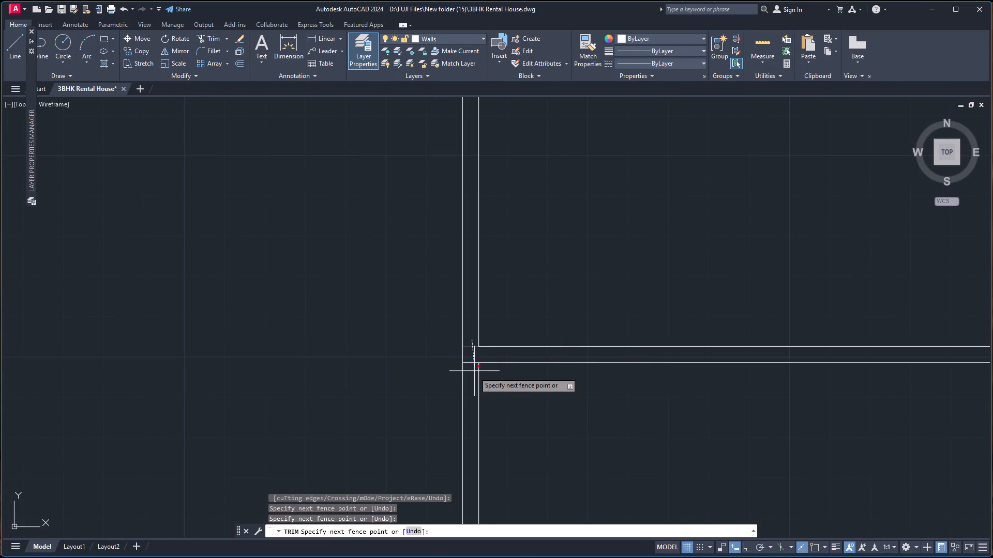
click(472, 380)
Trim the overlapping lines where the fourth horizontal partition meets the central partition to form an open T-junction.
scroll(486, 285, down, 4)
scroll(495, 218, up, 2)
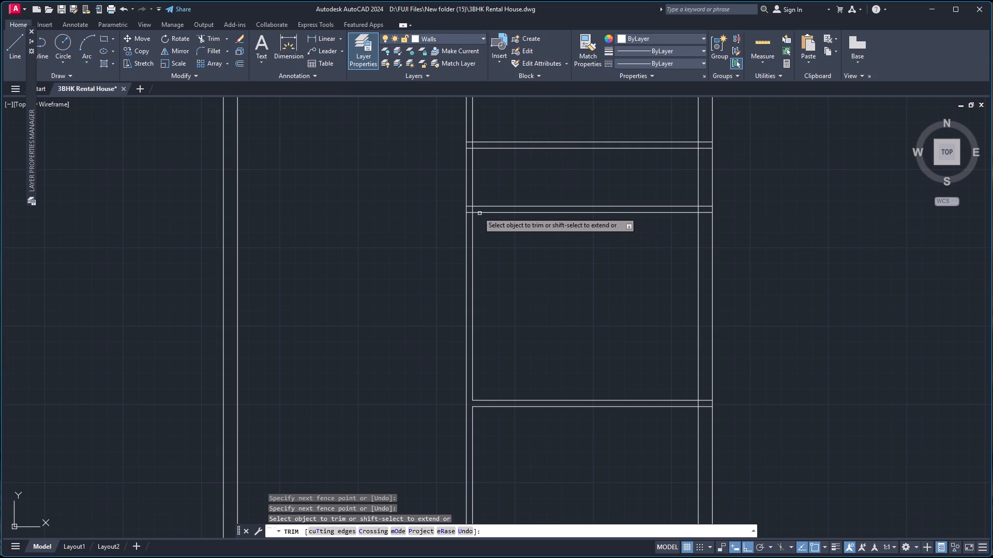
scroll(471, 204, up, 4)
click(462, 210)
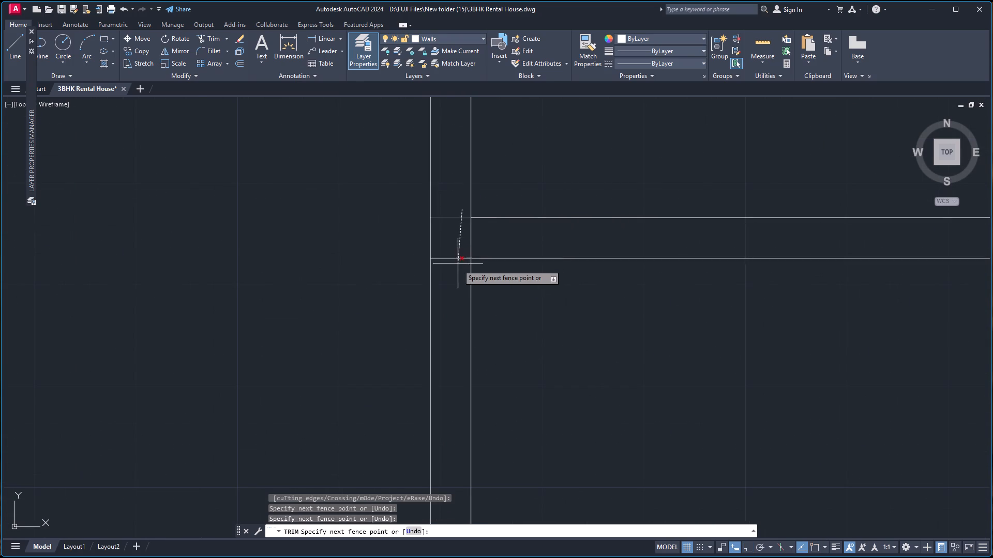
click(456, 273)
click(473, 237)
click(466, 238)
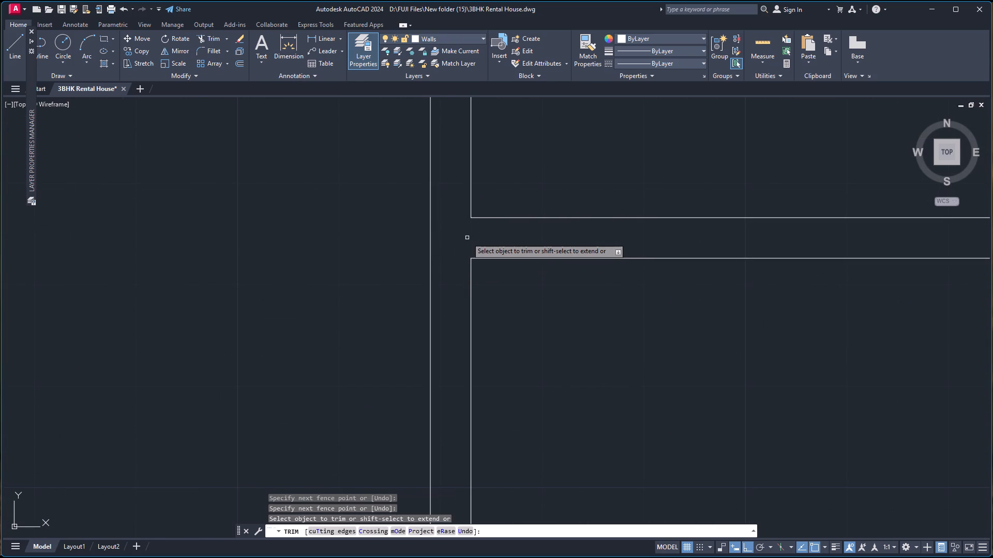
Trim the first horizontal partition out of the right half, including its stubs inside the right outer wall's thickness.
scroll(473, 172, down, 1)
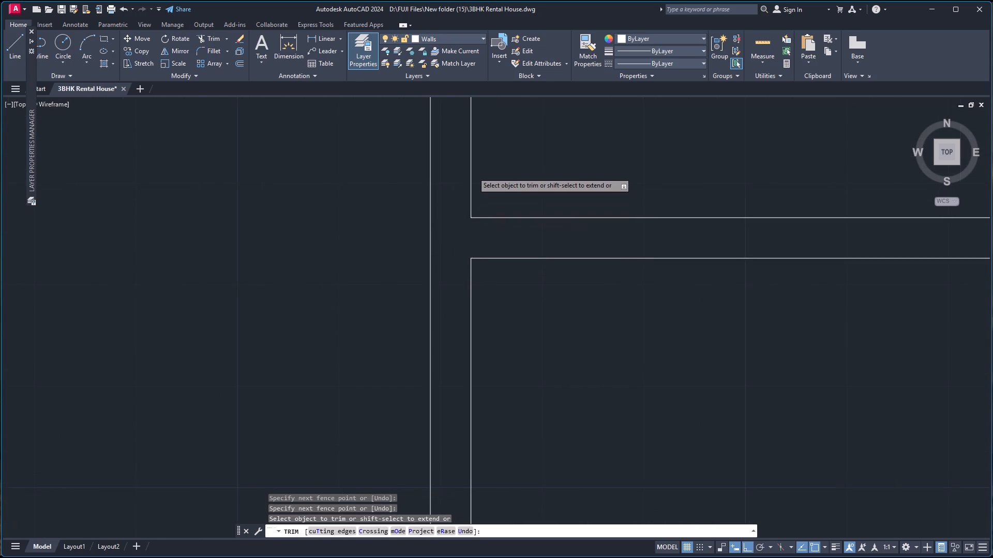
scroll(473, 172, down, 5)
scroll(470, 114, down, 1)
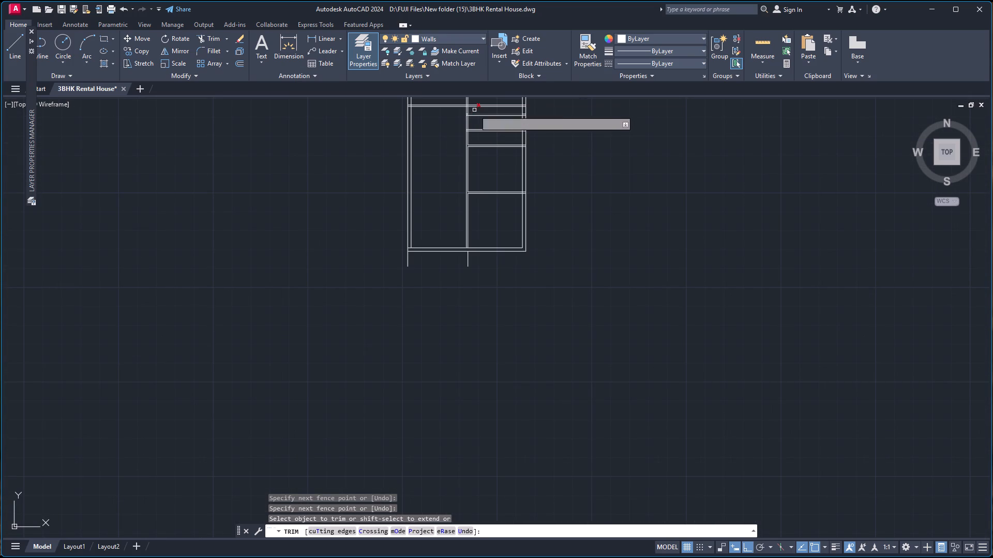
scroll(482, 106, down, 3)
scroll(485, 98, up, 2)
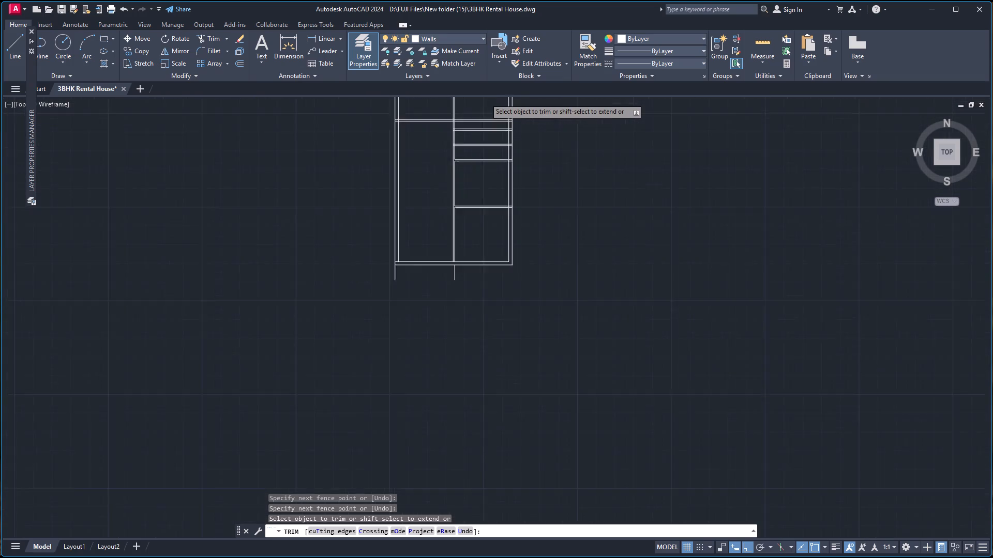
scroll(485, 98, up, 3)
click(463, 144)
click(463, 162)
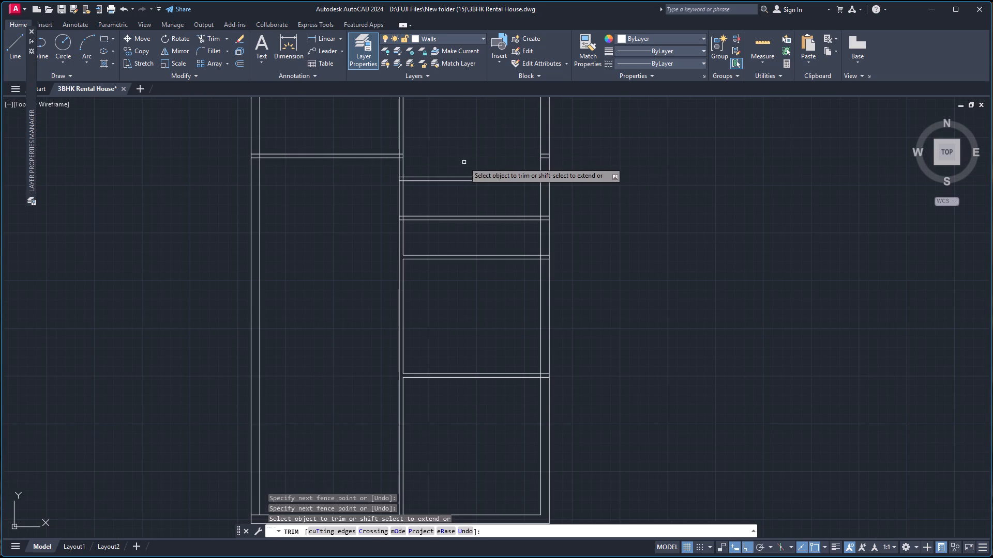
click(545, 162)
click(546, 148)
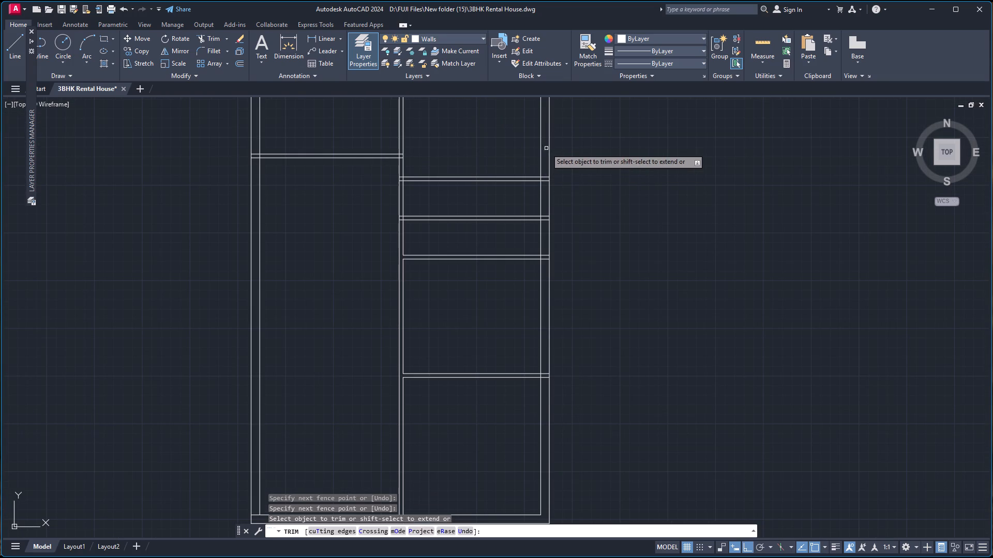
Trim the overlapping lines where the second and third horizontal partitions meet the central partition to form open T-junctions.
scroll(392, 177, up, 2)
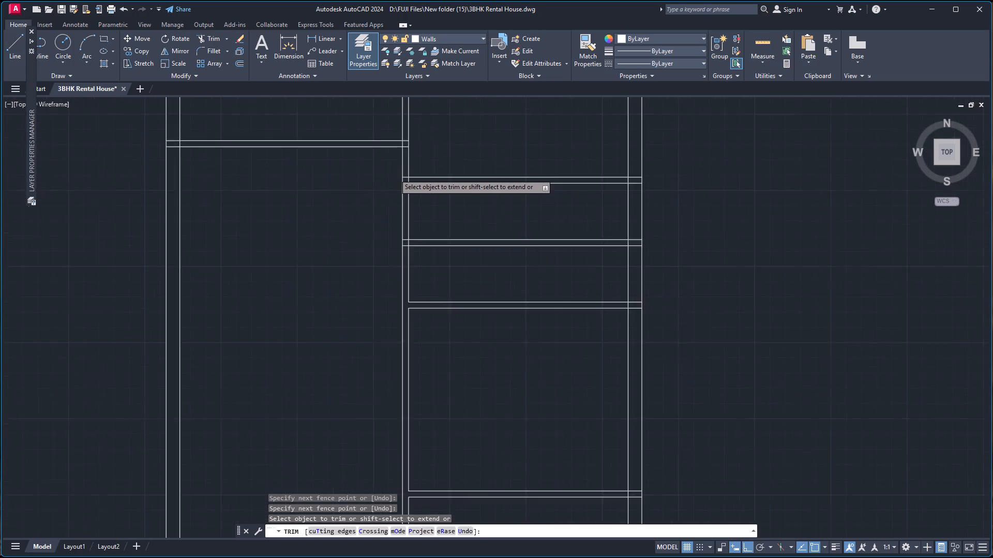
scroll(399, 172, up, 1)
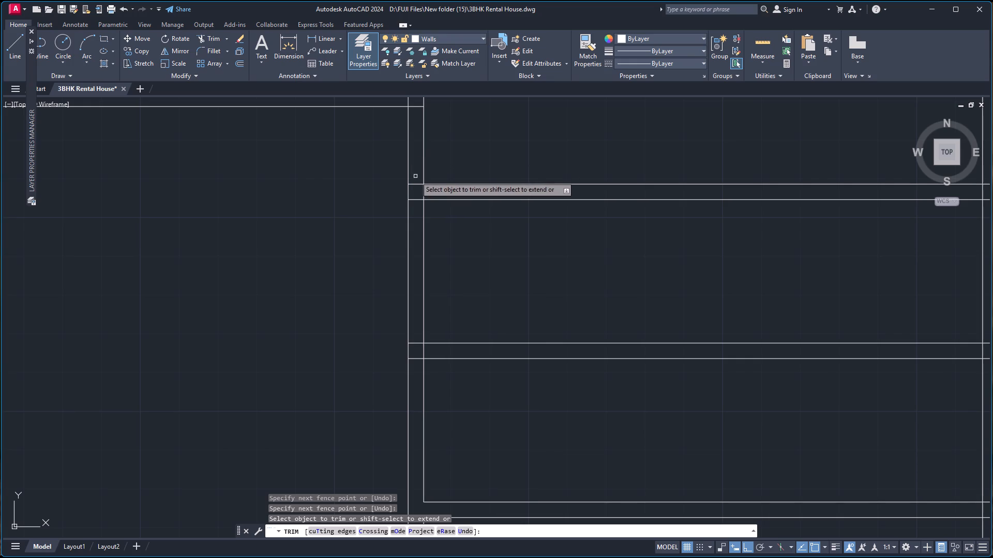
click(415, 176)
click(416, 203)
click(424, 193)
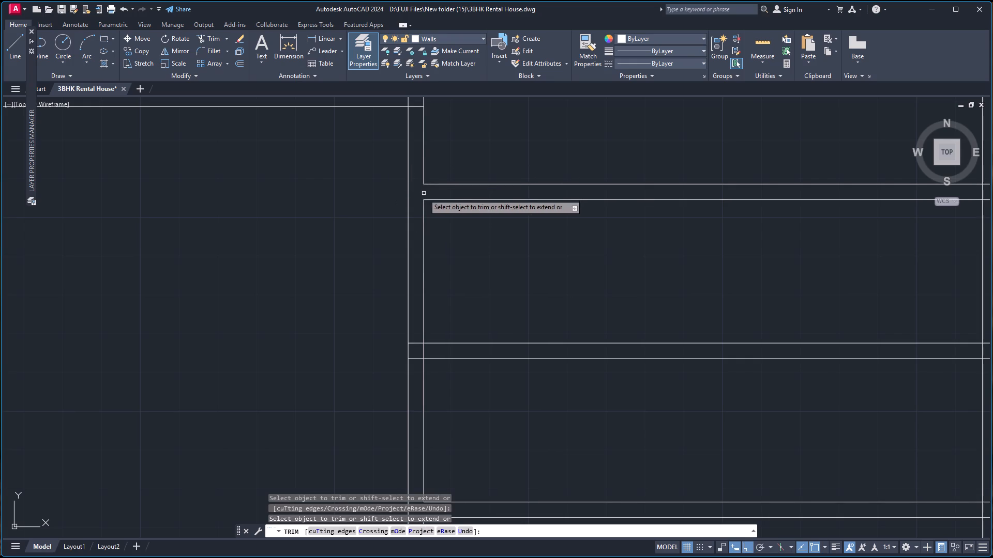
click(419, 334)
click(416, 365)
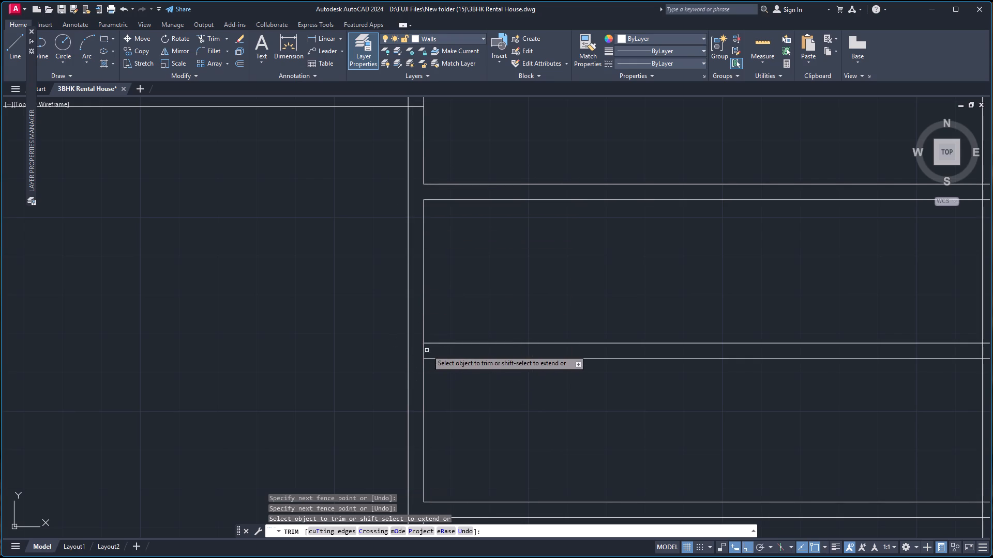
click(425, 351)
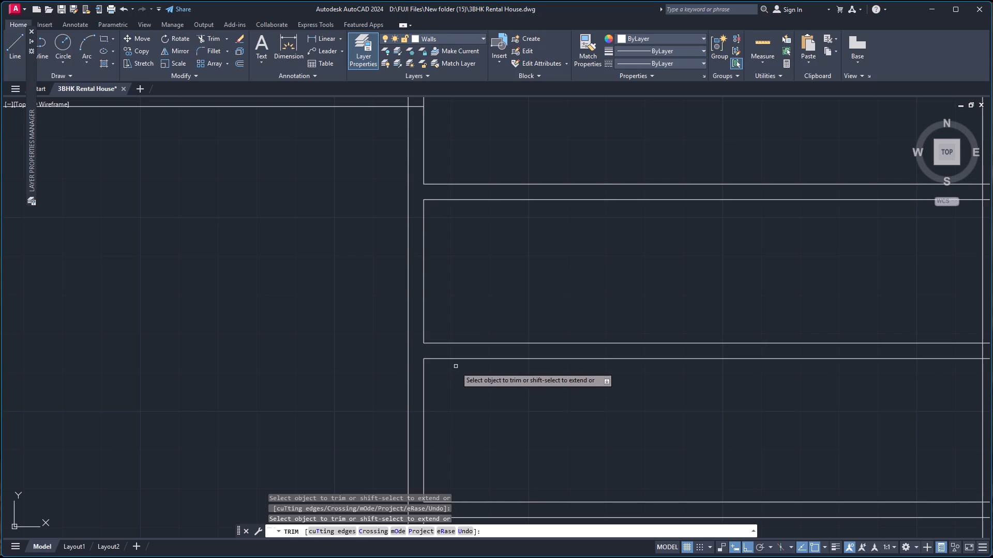
scroll(446, 429, down, 3)
scroll(444, 450, up, 3)
scroll(584, 386, down, 2)
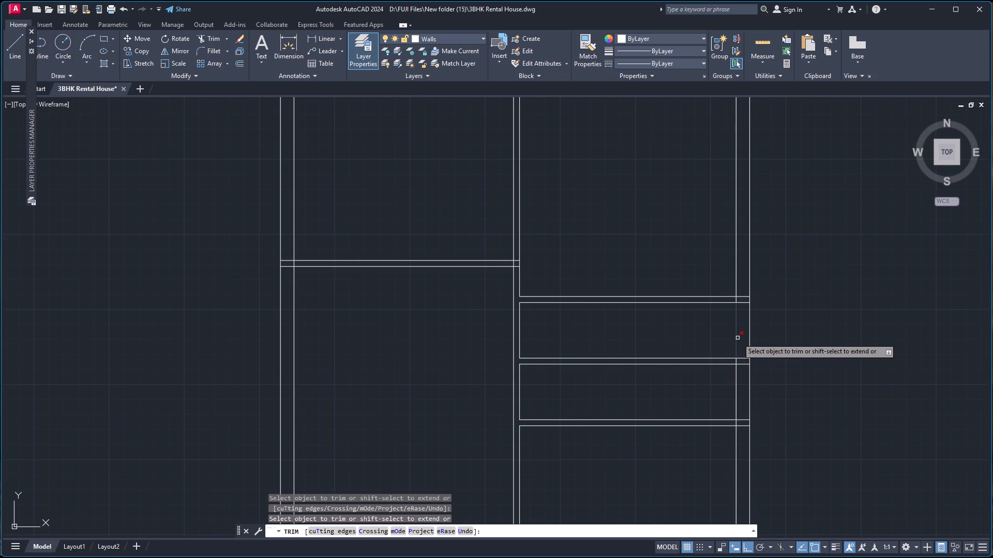
scroll(742, 297, up, 1)
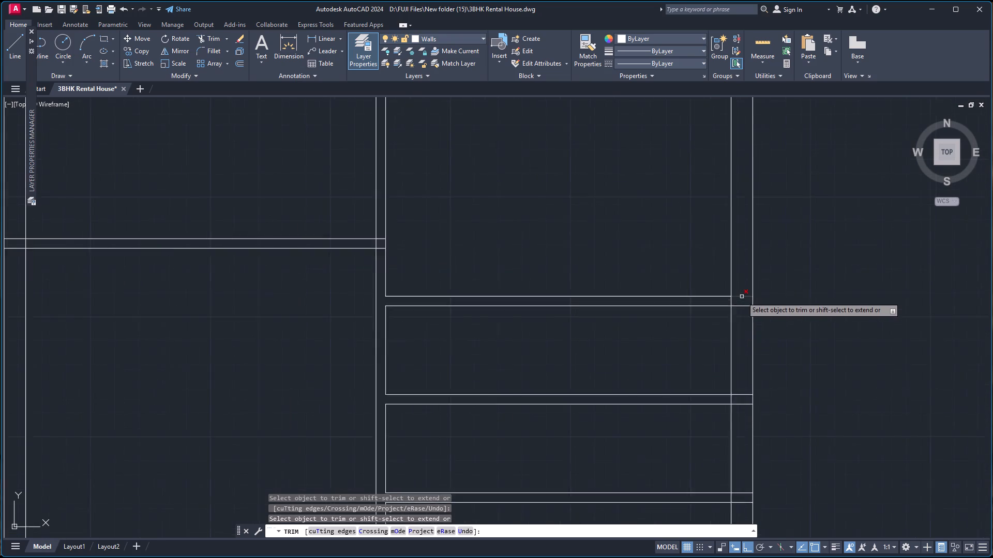
scroll(742, 297, up, 1)
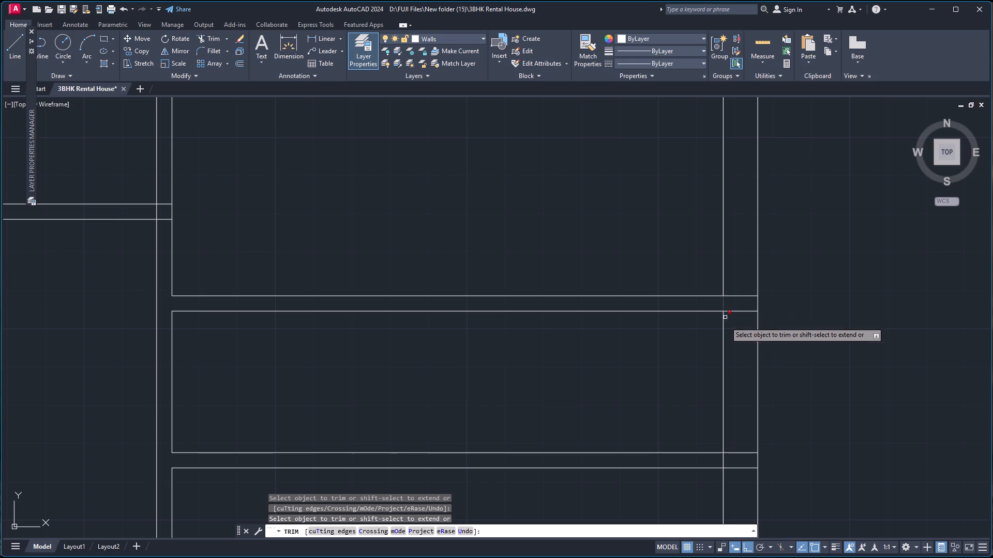
key(space)
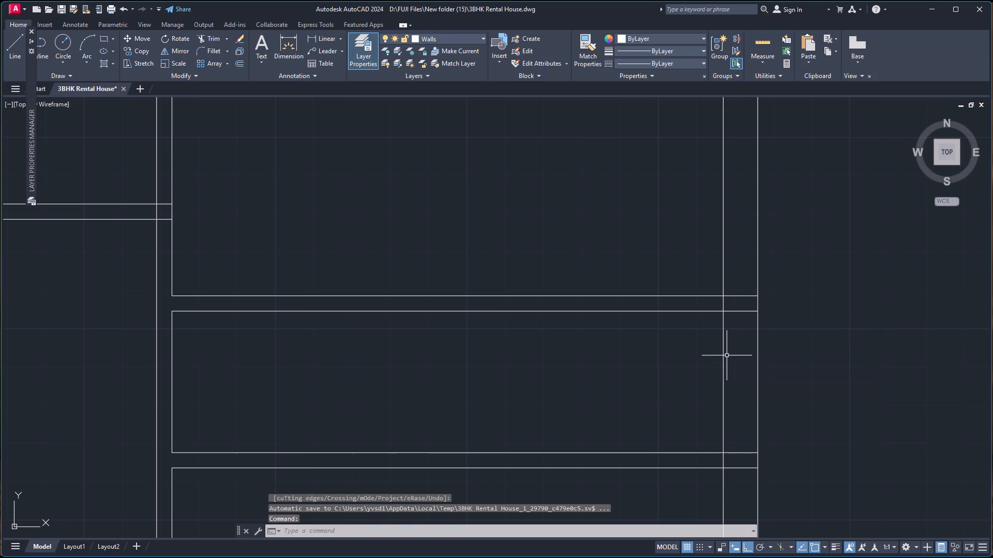
Offset the right outer wall's inner line 7'-11" inward toward the central partition.
key(o)
key(Return)
key(Return)
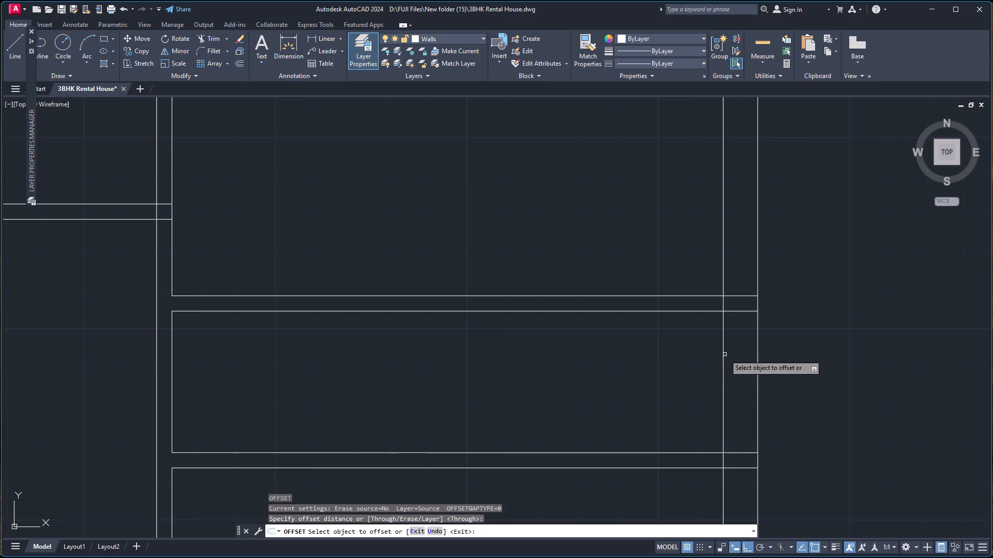
click(723, 357)
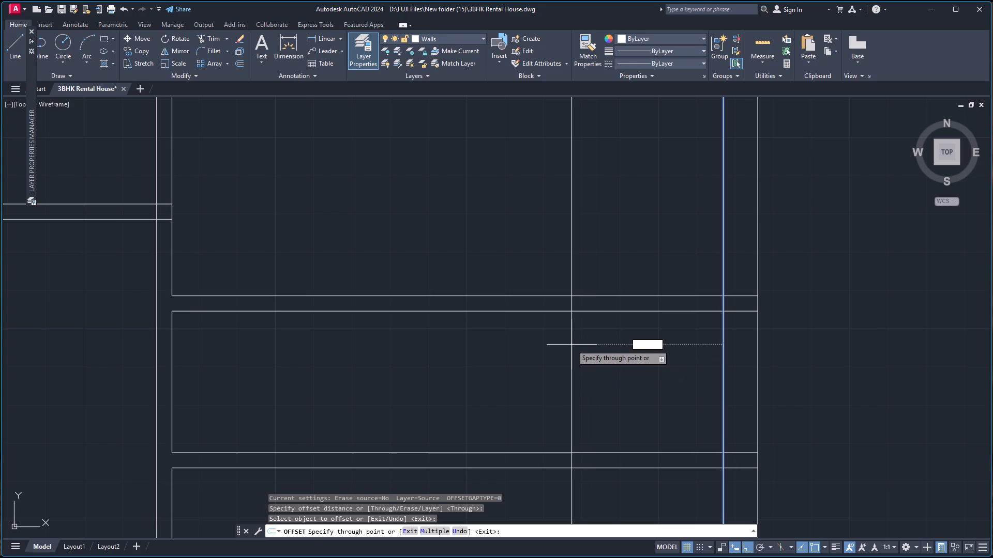
text(7'-11)
key(Return)
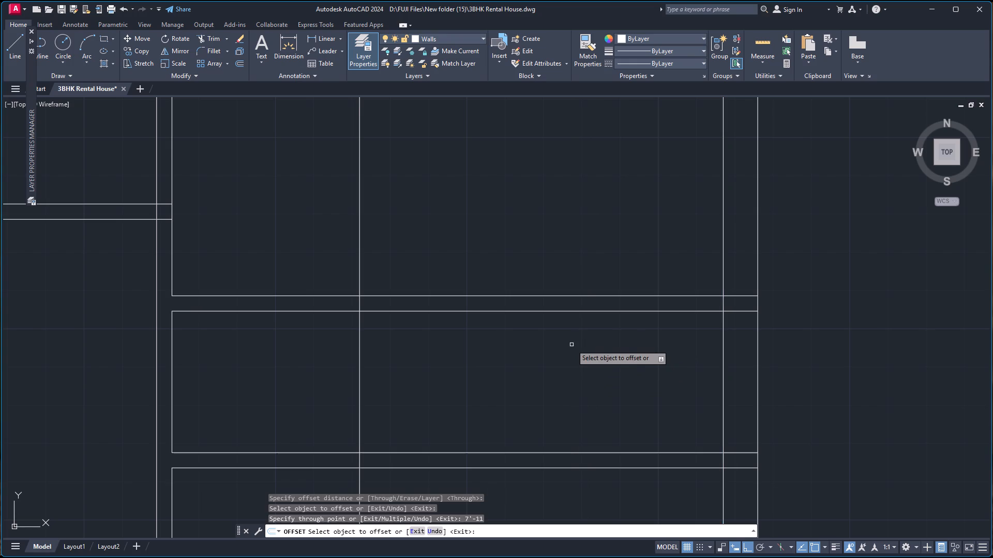
Offset the new vertical line 4" toward the central partition to complete a second vertical partition.
click(360, 411)
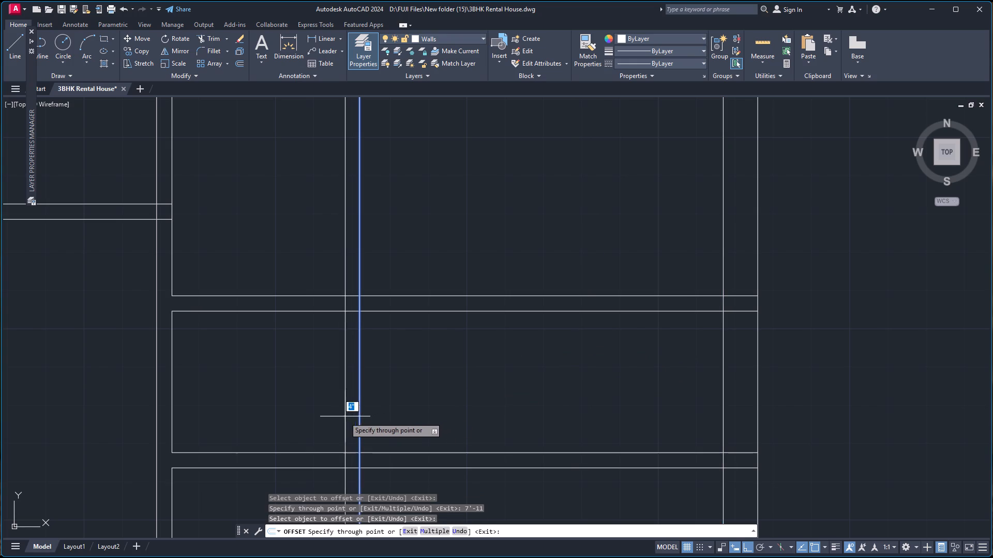
key(4)
key(Return)
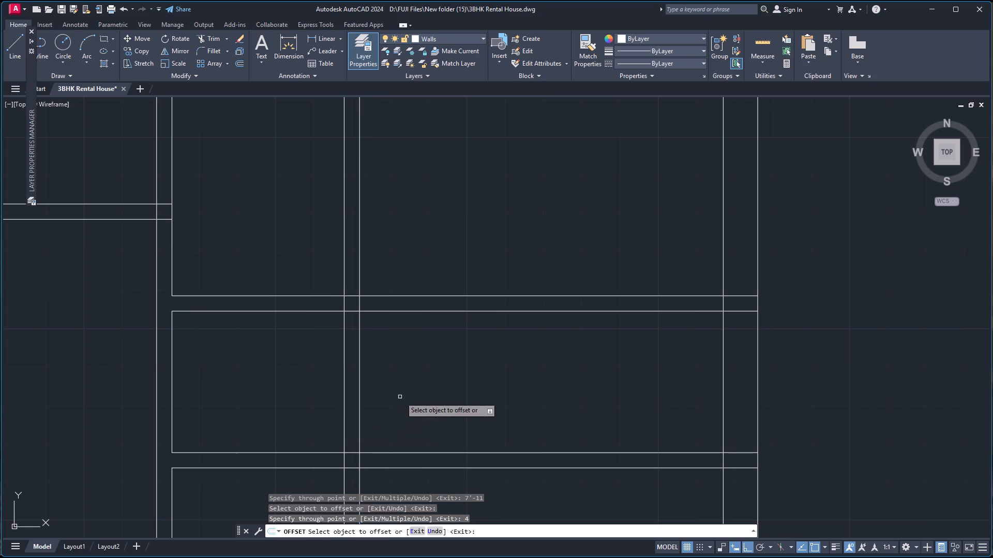
scroll(471, 365, down, 3)
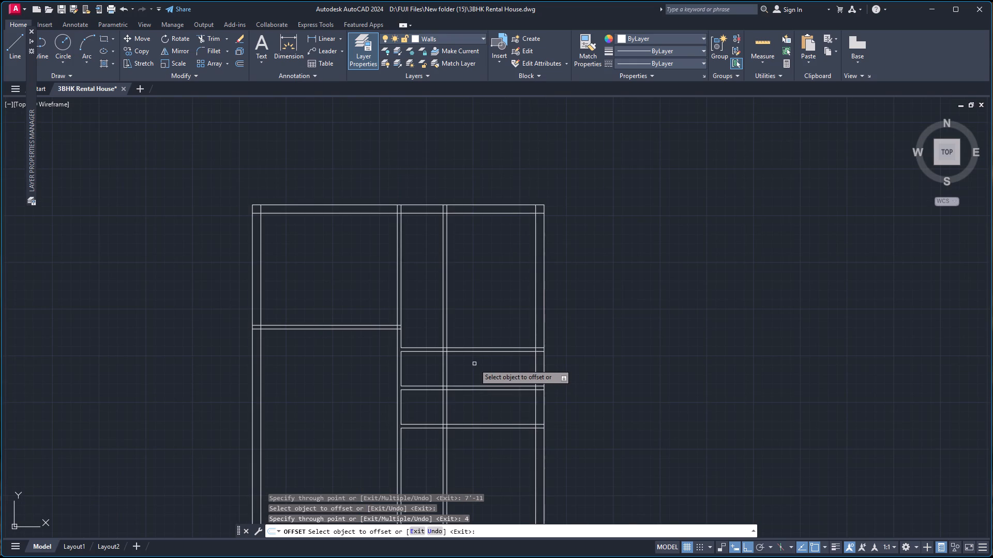
key(Escape)
Trim the new vertical partition's two lines between the top outer wall and the second horizontal partition.
key(t)
key(r)
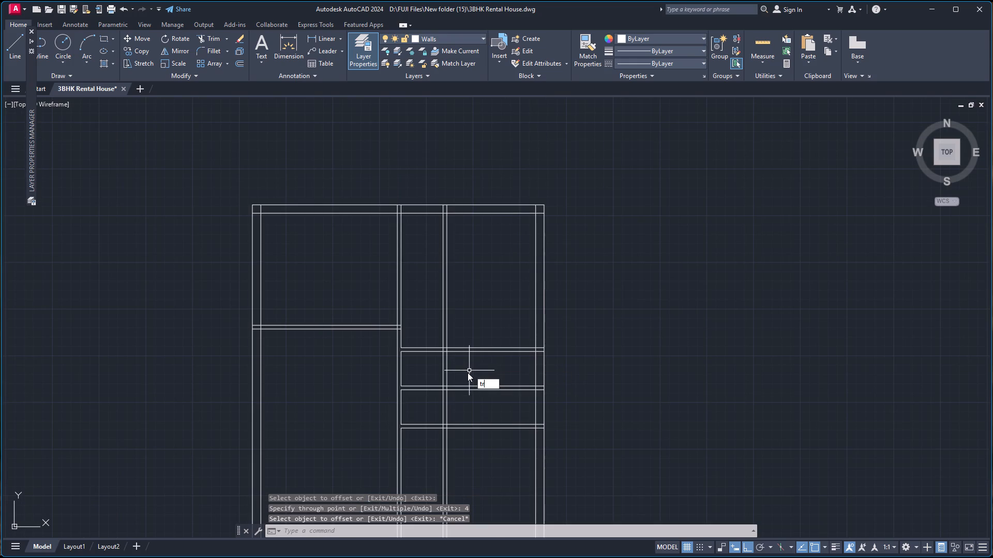
key(Return)
click(425, 309)
click(480, 305)
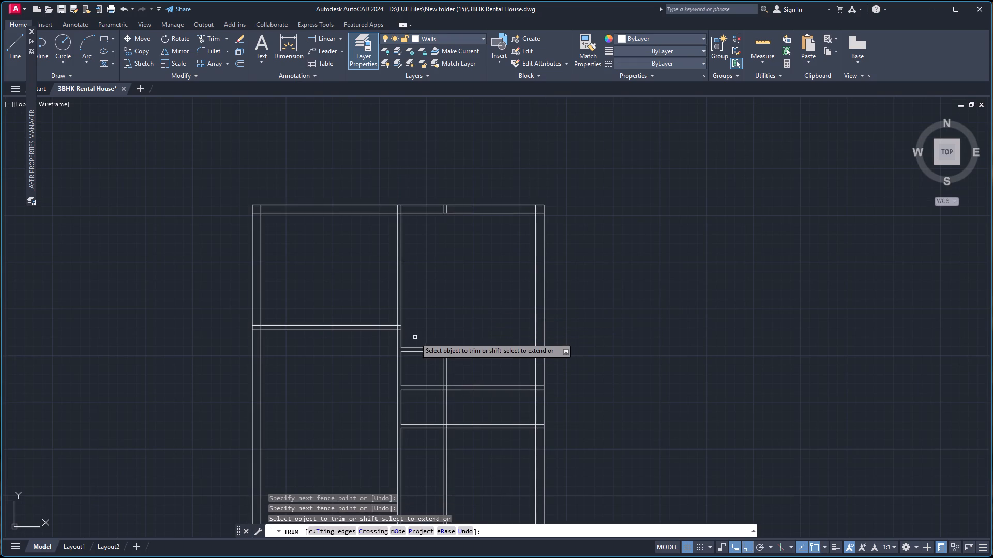
Trim the second, third and fourth horizontal partitions between the central partition and the new vertical partition.
click(420, 328)
click(417, 478)
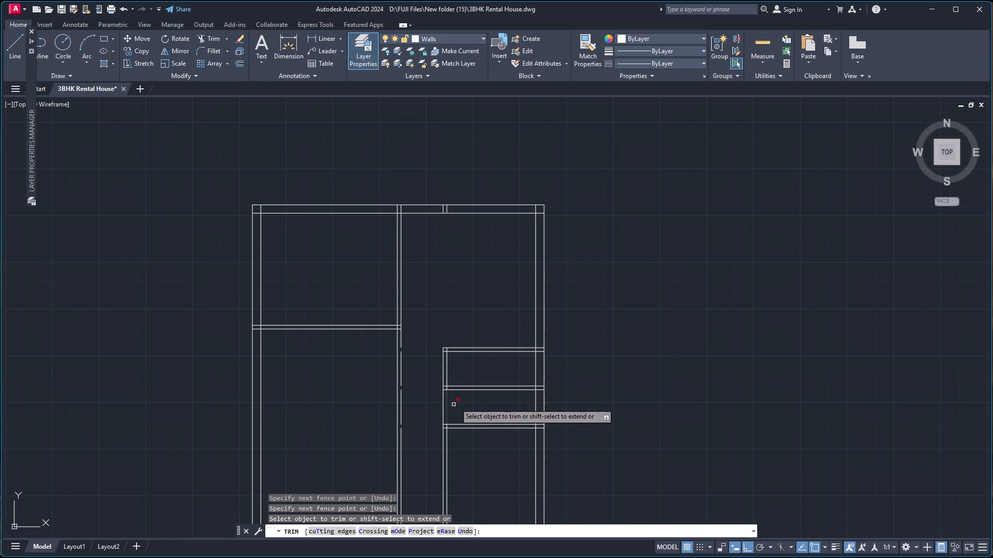
Trim away the new vertical partition below the fourth horizontal partition, including the pieces within and below the fifth partition.
scroll(433, 346, up, 2)
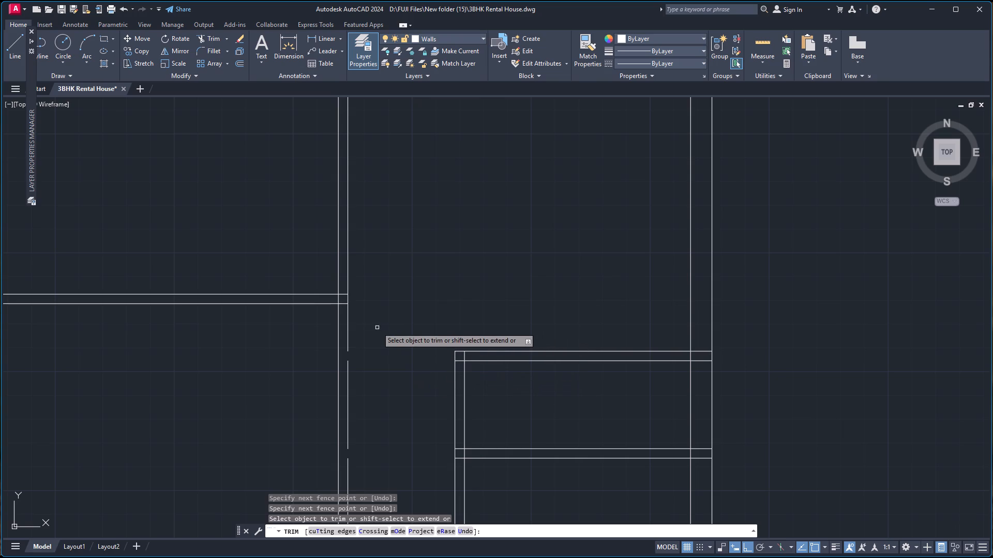
scroll(432, 305, down, 3)
scroll(440, 303, up, 2)
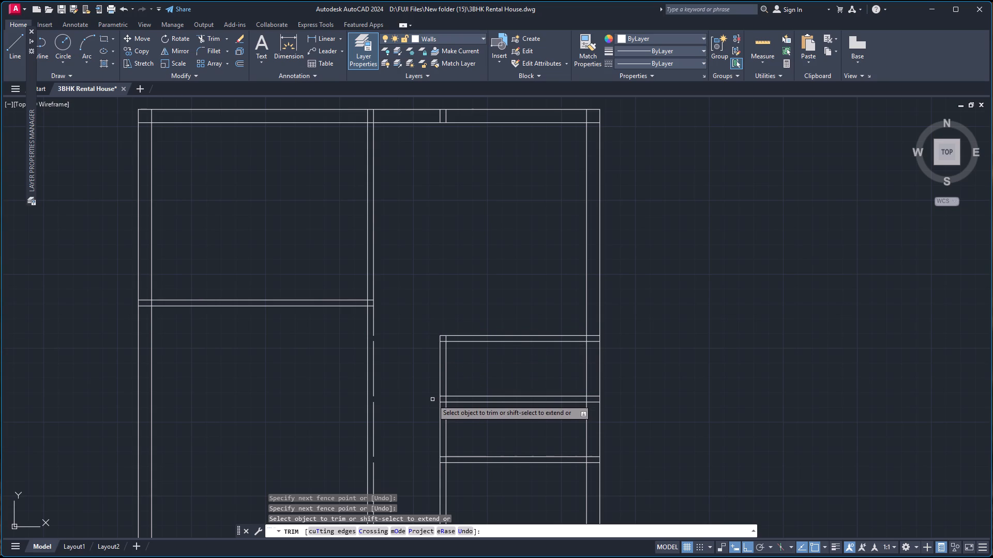
scroll(465, 437, down, 3)
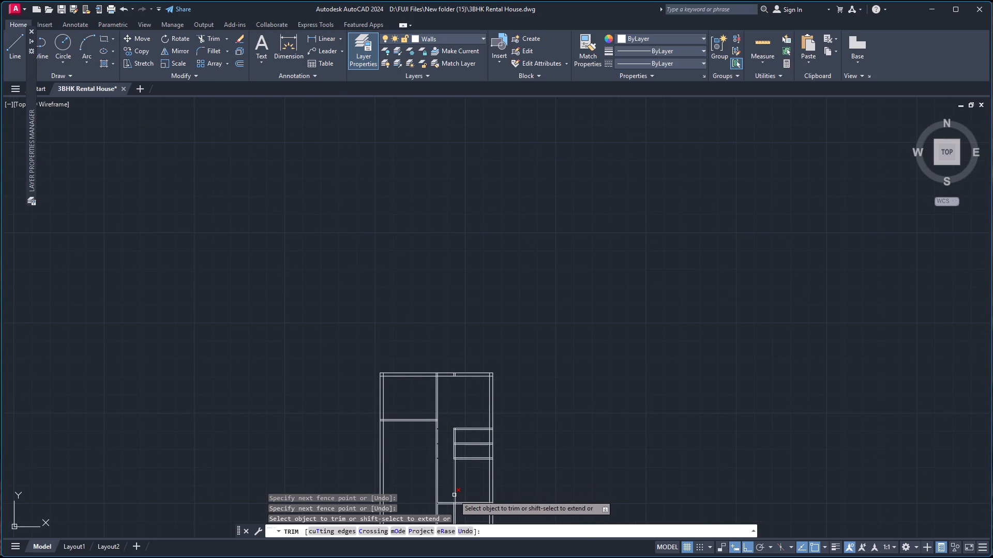
scroll(453, 495, up, 1)
click(445, 479)
click(469, 477)
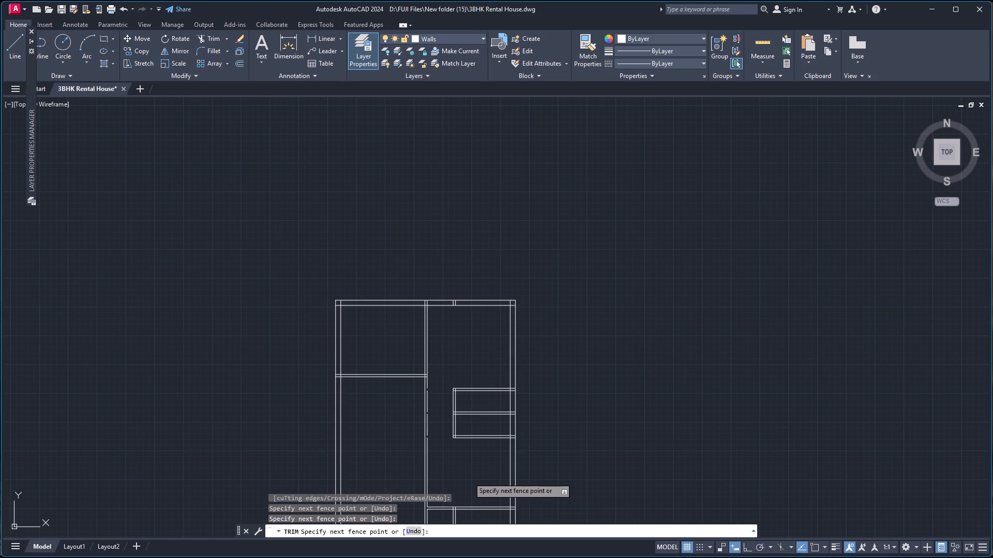
scroll(469, 485, down, 3)
scroll(460, 503, up, 3)
click(462, 499)
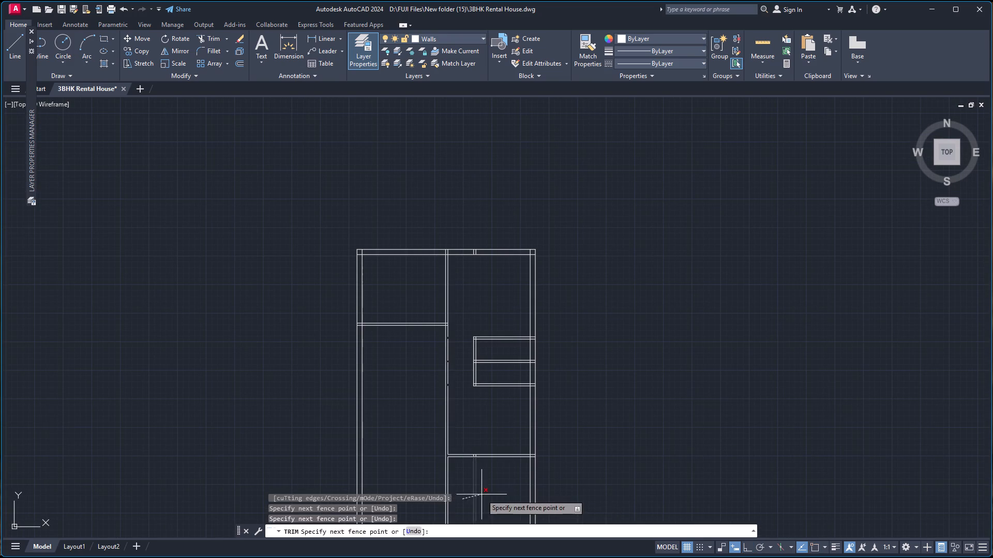
click(482, 494)
scroll(474, 462, up, 4)
click(460, 437)
click(491, 439)
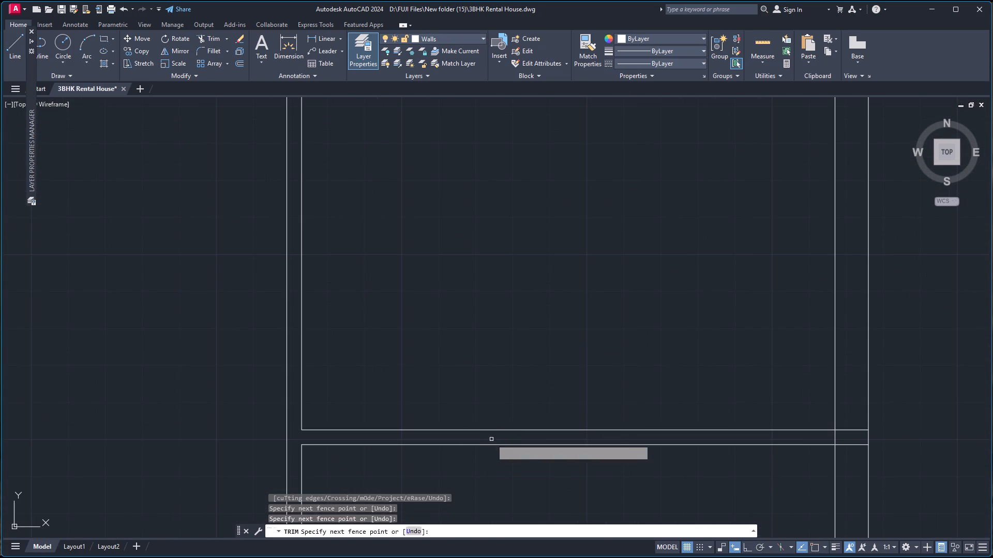
Trim away the piece of the new vertical partition's east line that lies within the second horizontal partition.
scroll(580, 326, down, 3)
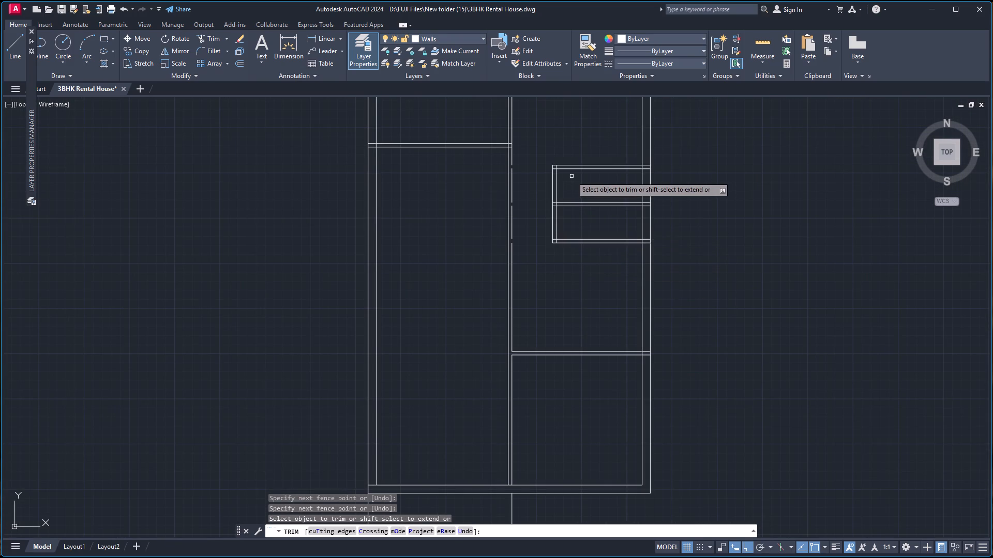
scroll(571, 176, down, 2)
scroll(563, 176, up, 5)
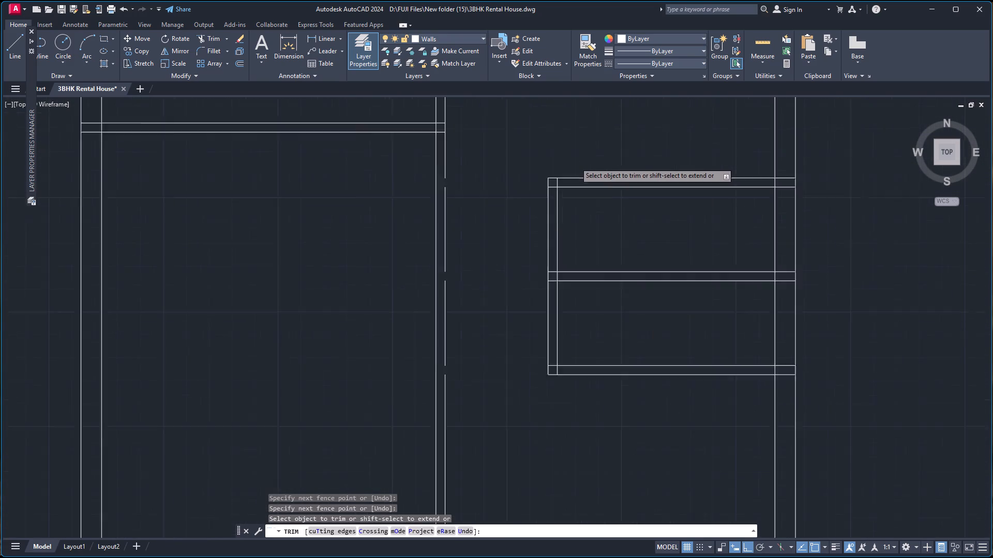
scroll(575, 162, up, 1)
click(518, 229)
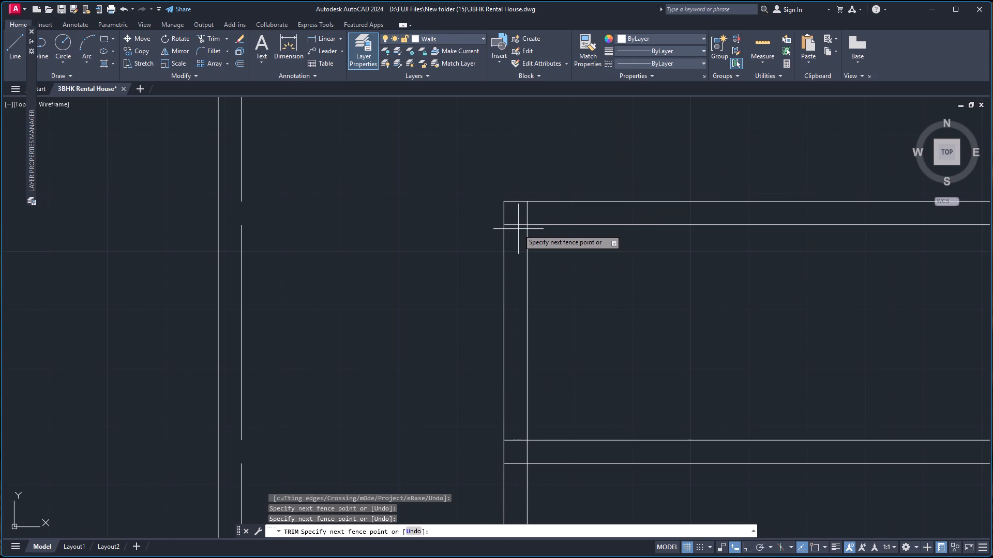
key(Escape)
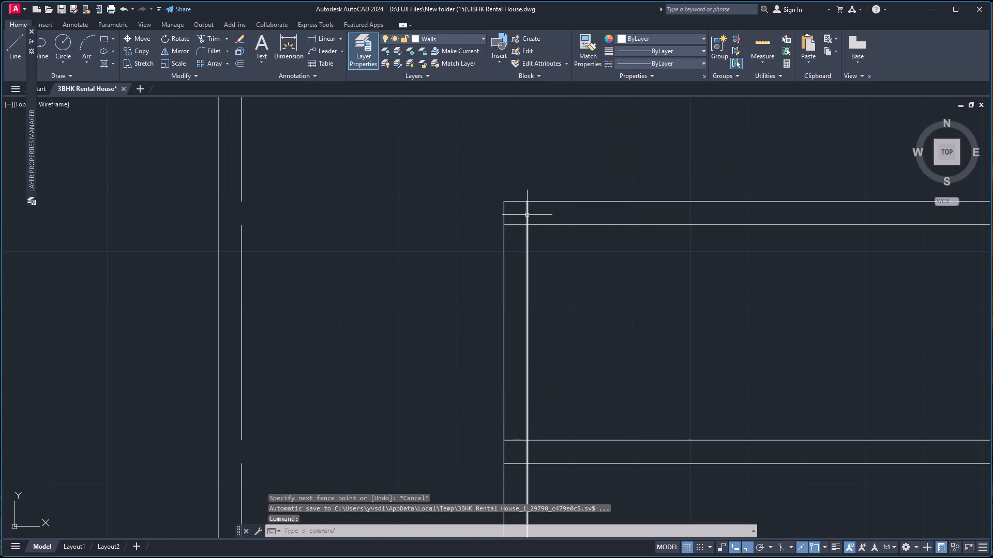
key(r)
key(BackSpace)
text(tr)
key(Return)
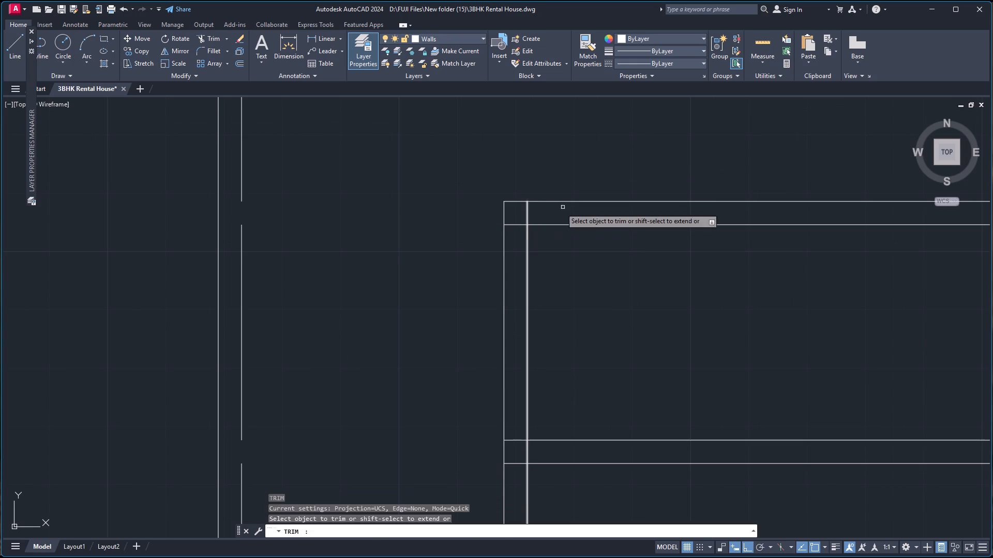
click(525, 213)
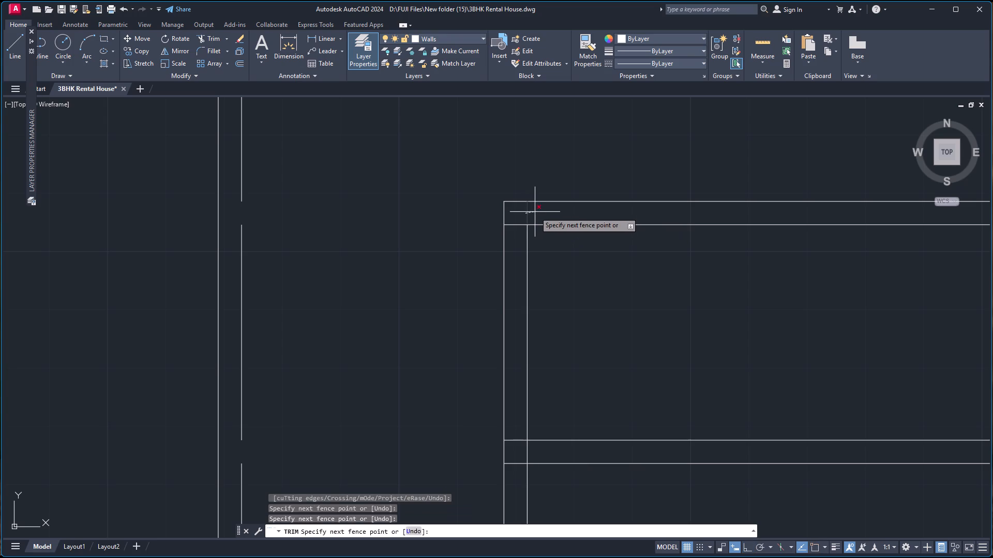
click(535, 212)
key(Escape)
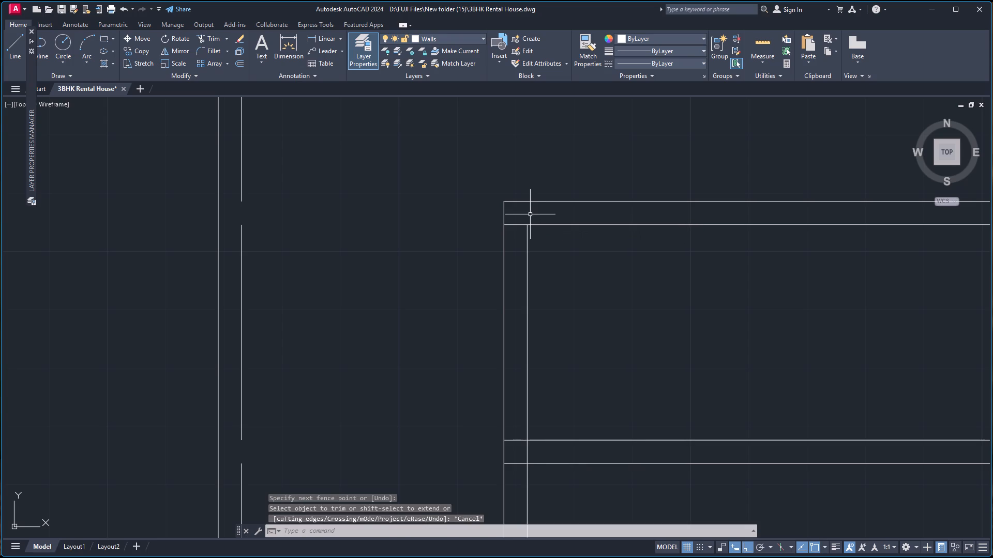
Extend both lines of the second horizontal partition west to the central partition.
key(e)
key(x)
key(Return)
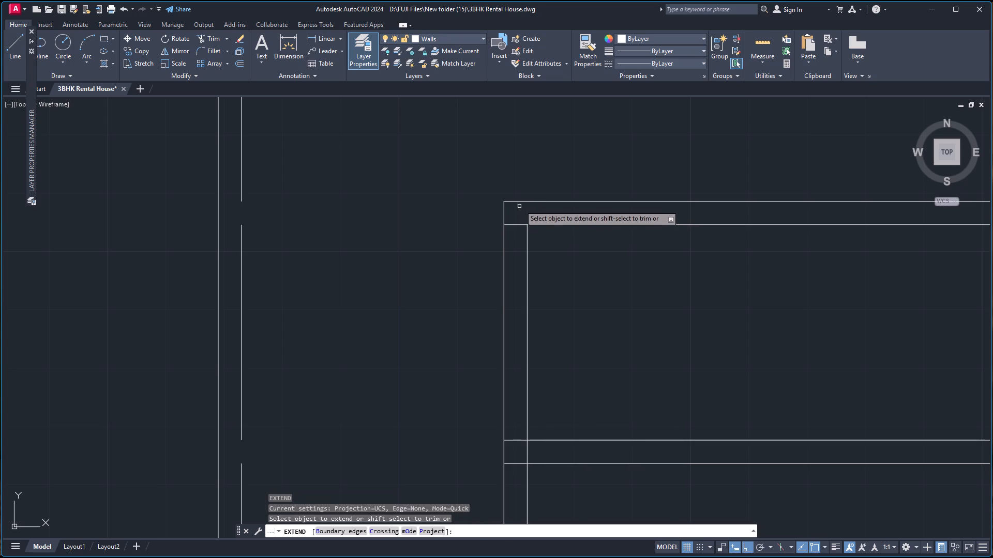
click(523, 202)
click(519, 224)
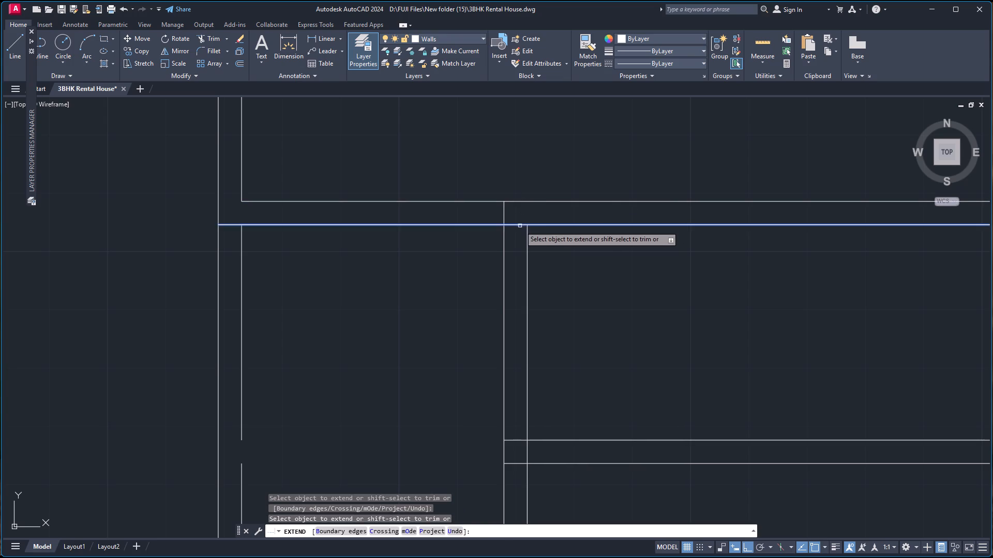
key(space)
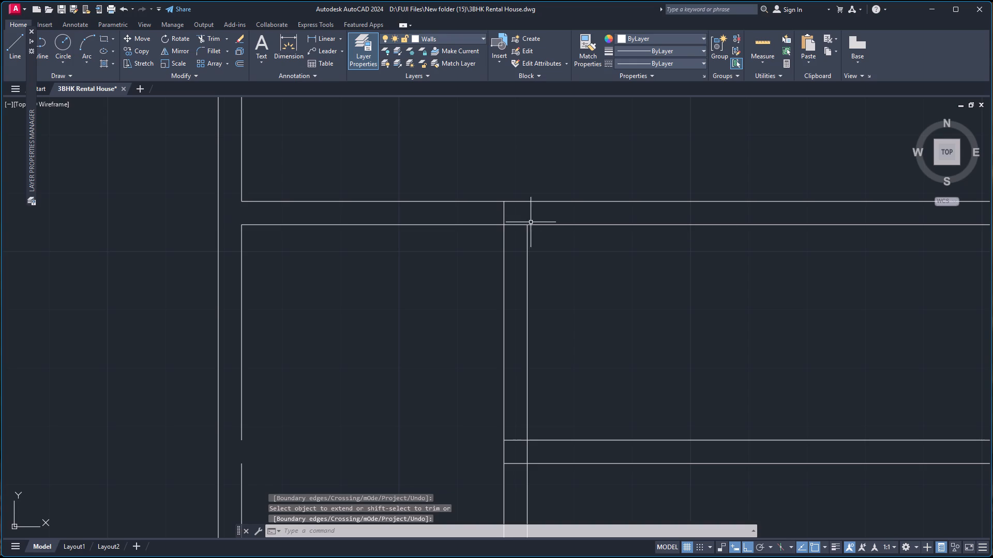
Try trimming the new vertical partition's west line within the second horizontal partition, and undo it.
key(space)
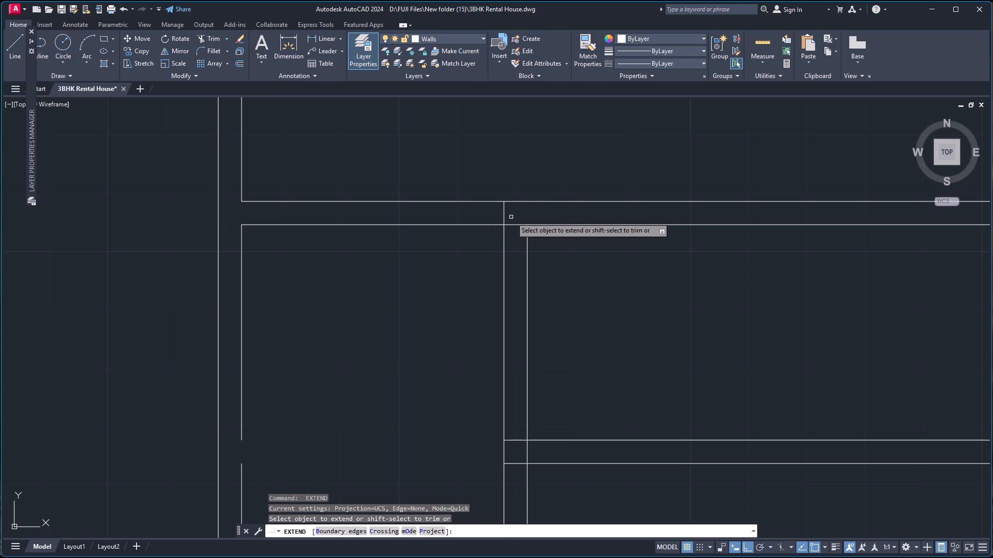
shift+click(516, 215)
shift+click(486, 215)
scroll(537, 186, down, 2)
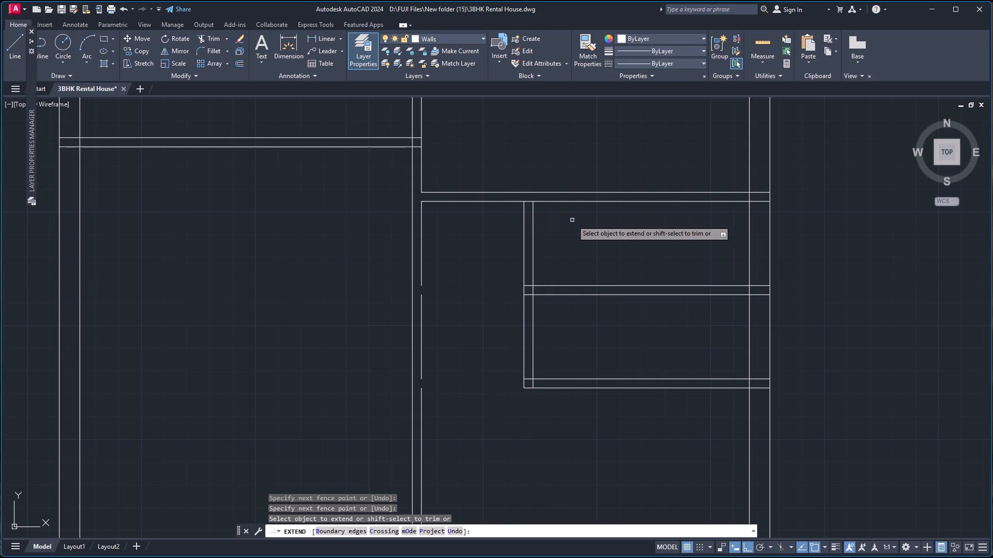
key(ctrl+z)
Extend both lines of the fourth horizontal partition west to the central partition.
scroll(560, 223, down, 2)
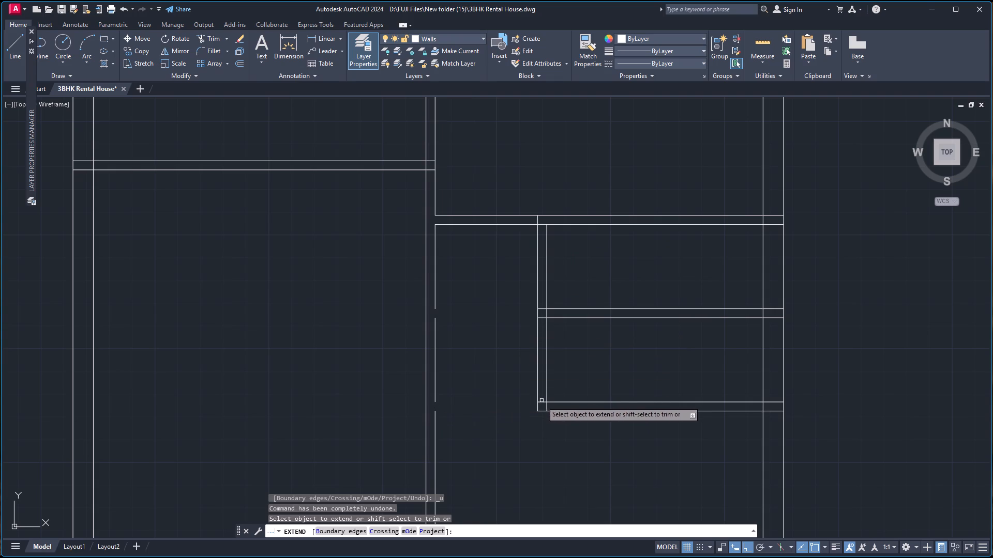
click(542, 402)
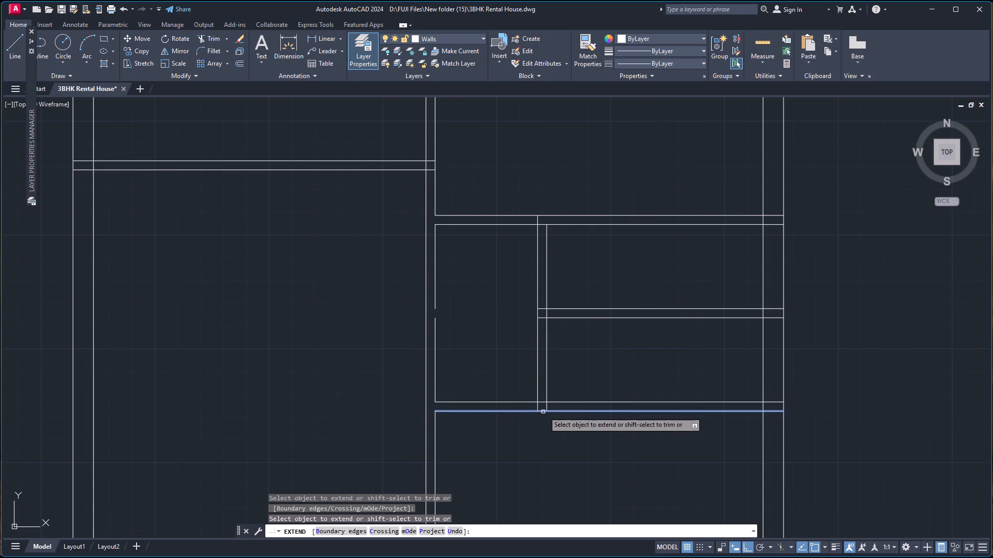
click(544, 411)
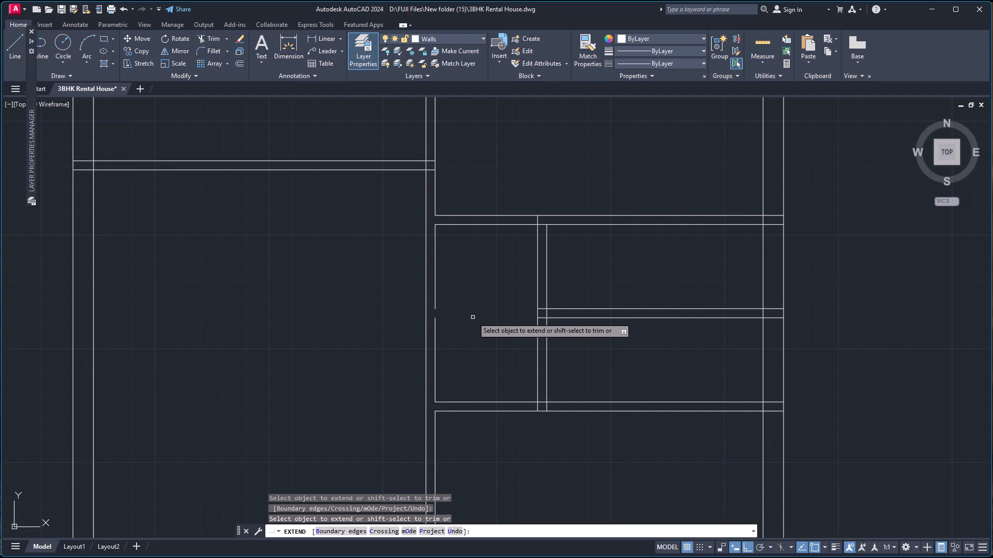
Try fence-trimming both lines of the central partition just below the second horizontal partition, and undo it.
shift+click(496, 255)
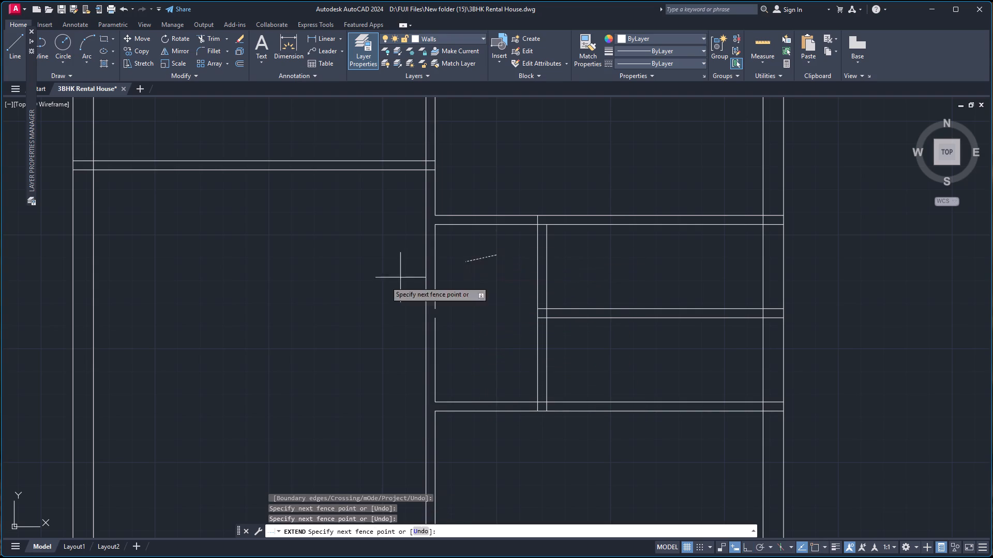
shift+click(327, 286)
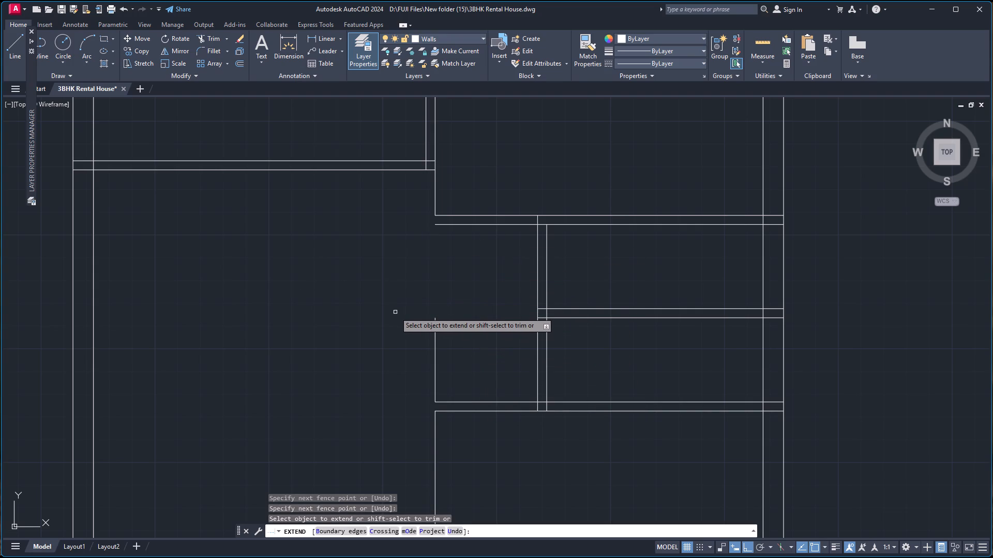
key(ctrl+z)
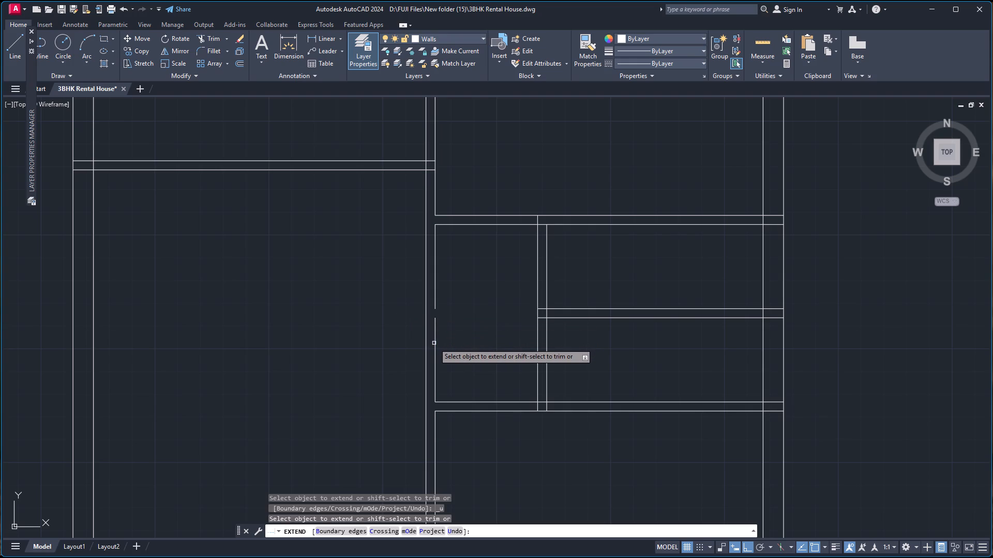
Cut an opening in the central partition between the second and fourth horizontal partitions, extending their facing lines to cap the wall ends.
shift+click(434, 342)
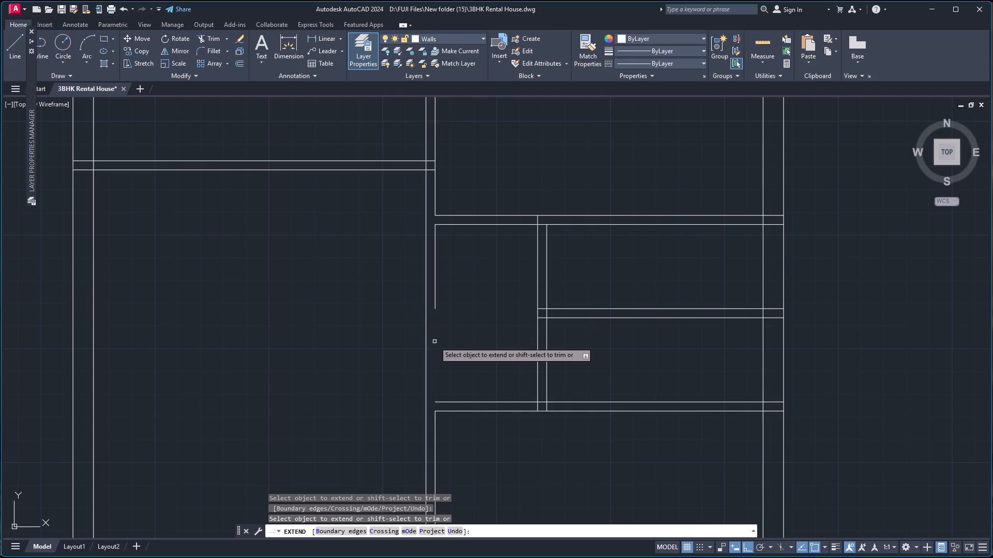
shift+click(437, 290)
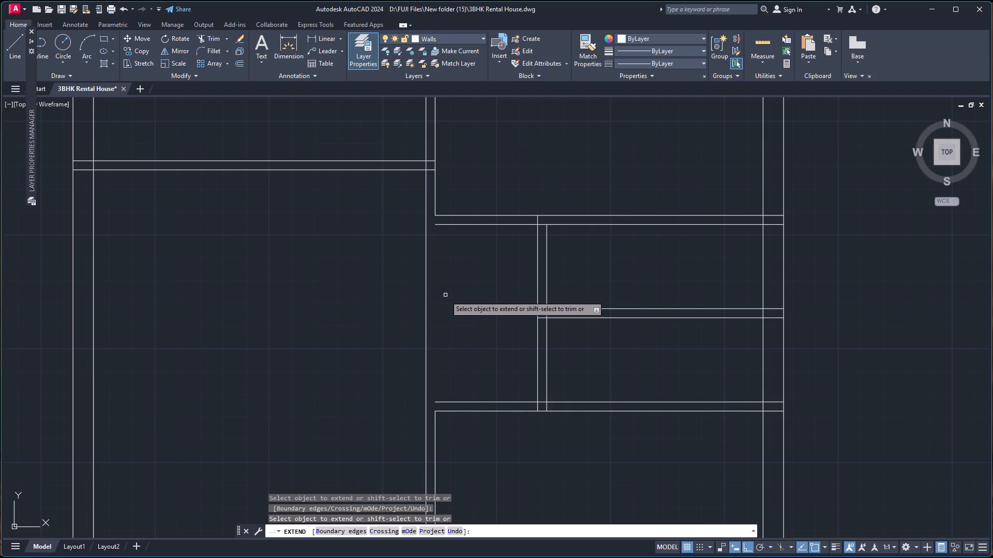
click(445, 402)
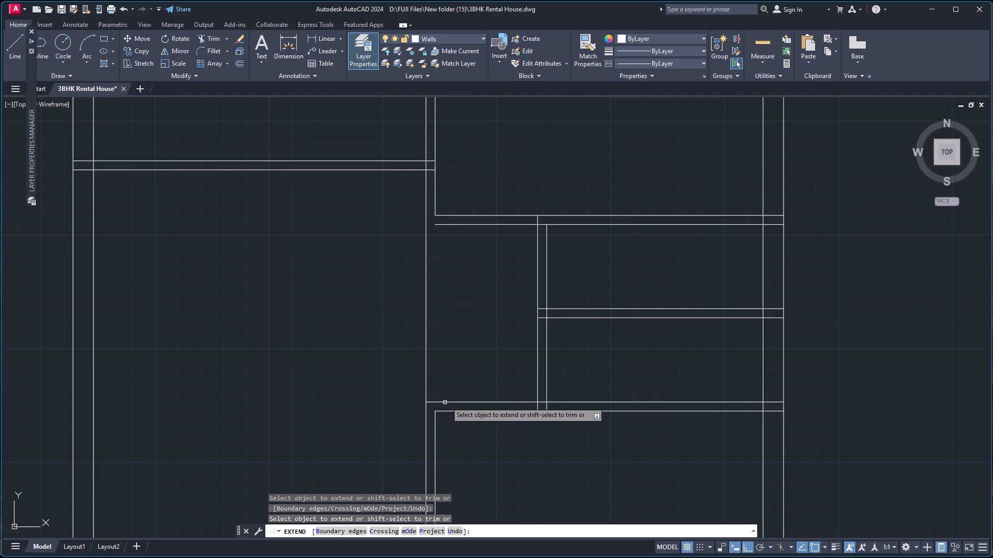
shift+click(455, 337)
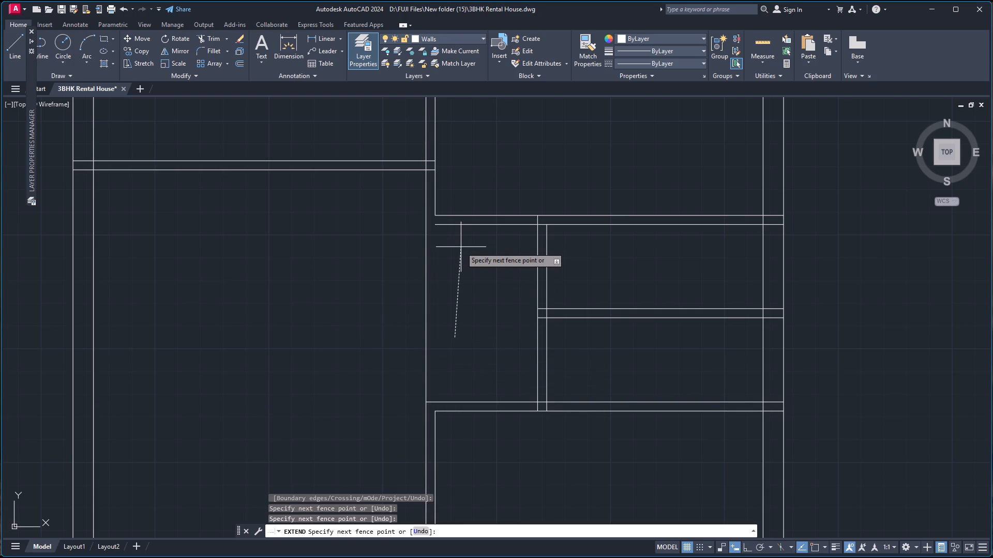
click(459, 287)
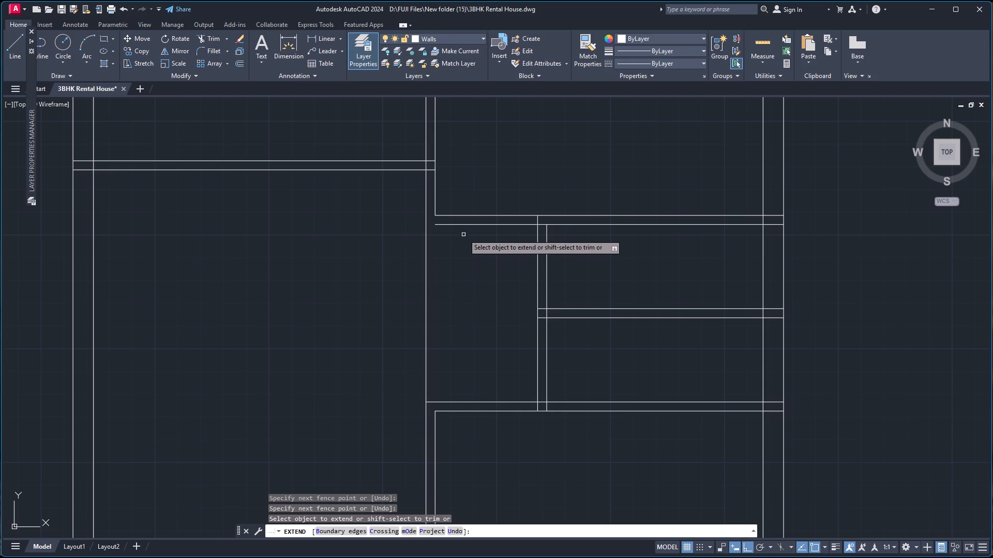
click(470, 225)
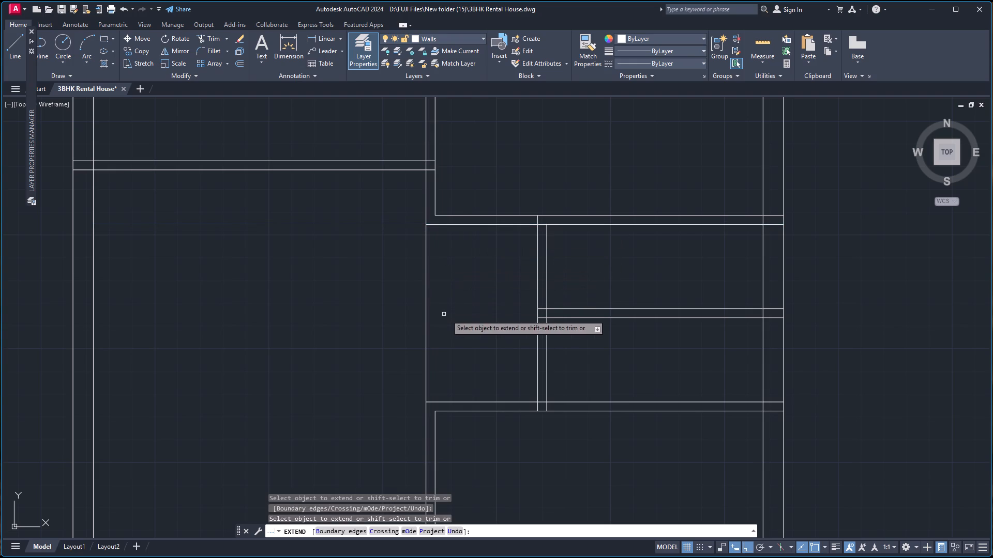
shift+drag(447, 315, 429, 317)
shift+click(460, 317)
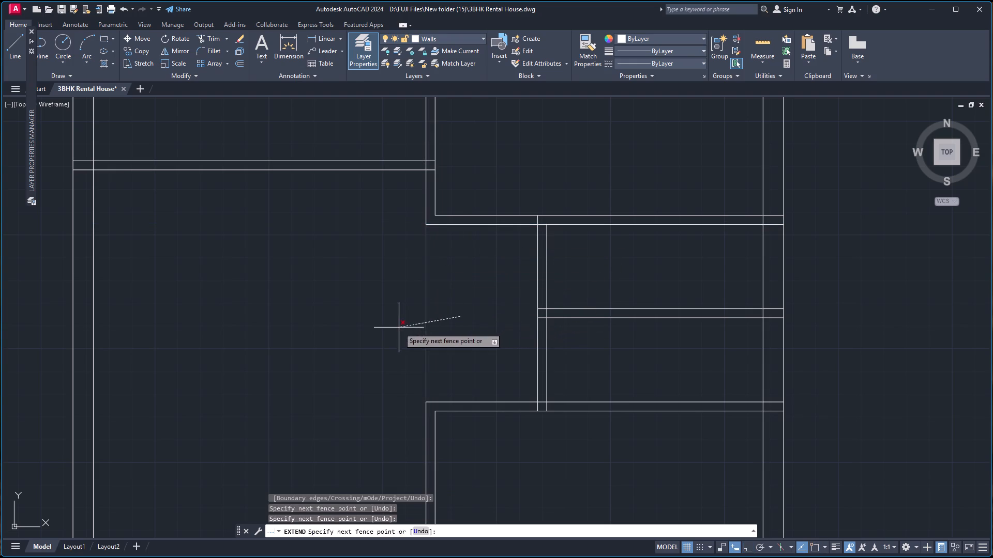
shift+click(399, 328)
scroll(455, 317, down, 2)
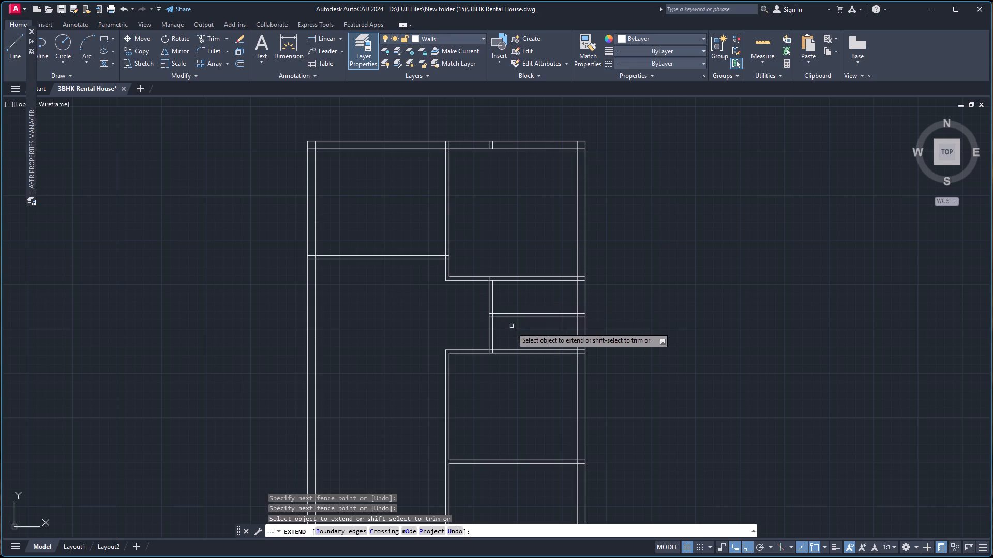
scroll(515, 342, down, 3)
scroll(517, 416, up, 2)
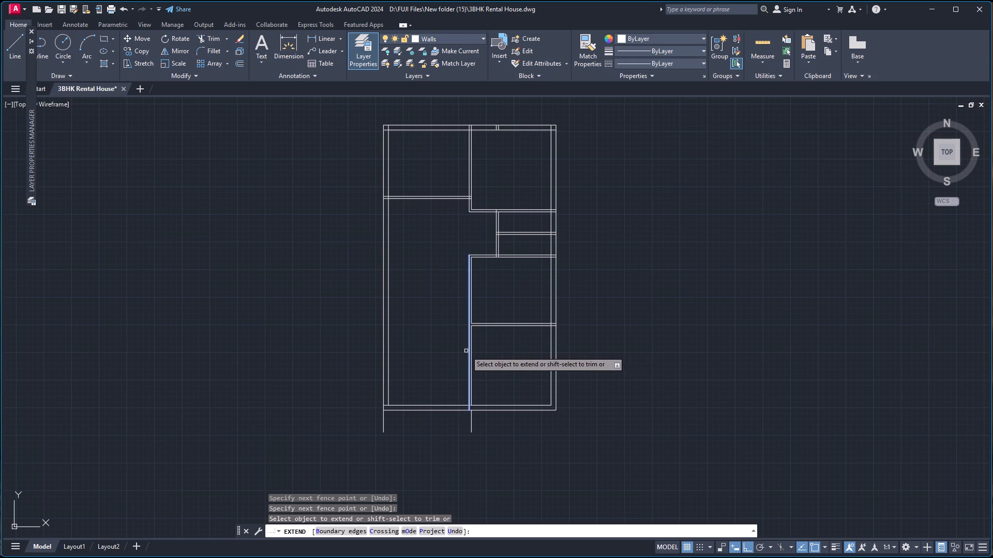
key(space)
Offset the bottom outer wall's inner line 23'-2" upward into the plan.
key(o)
key(Return)
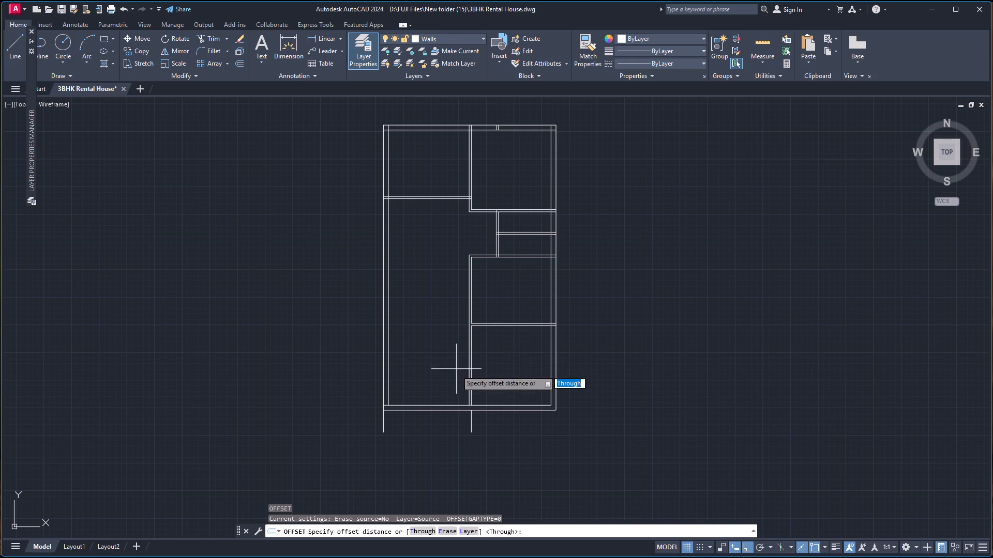
key(Return)
click(437, 404)
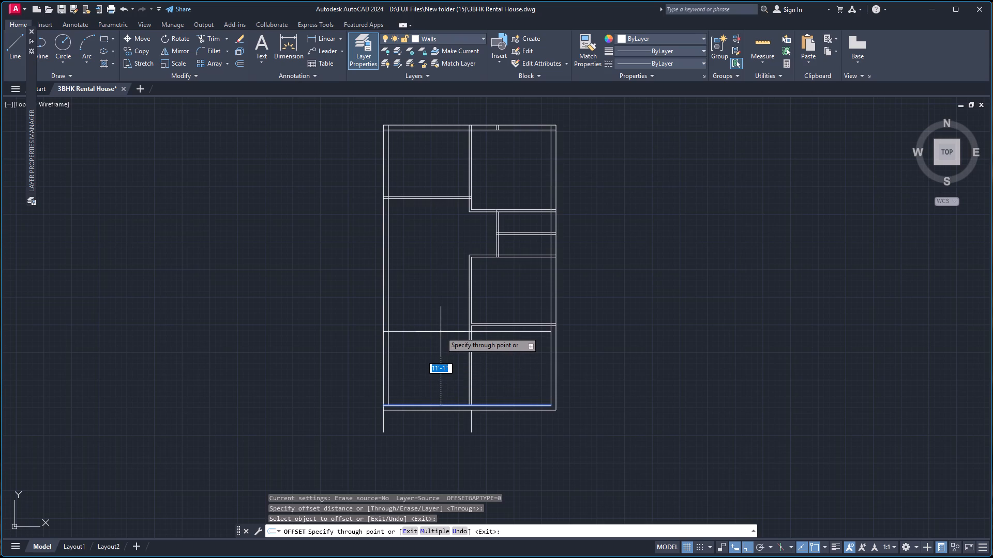
text(23)
text('-)
key(2)
key(Return)
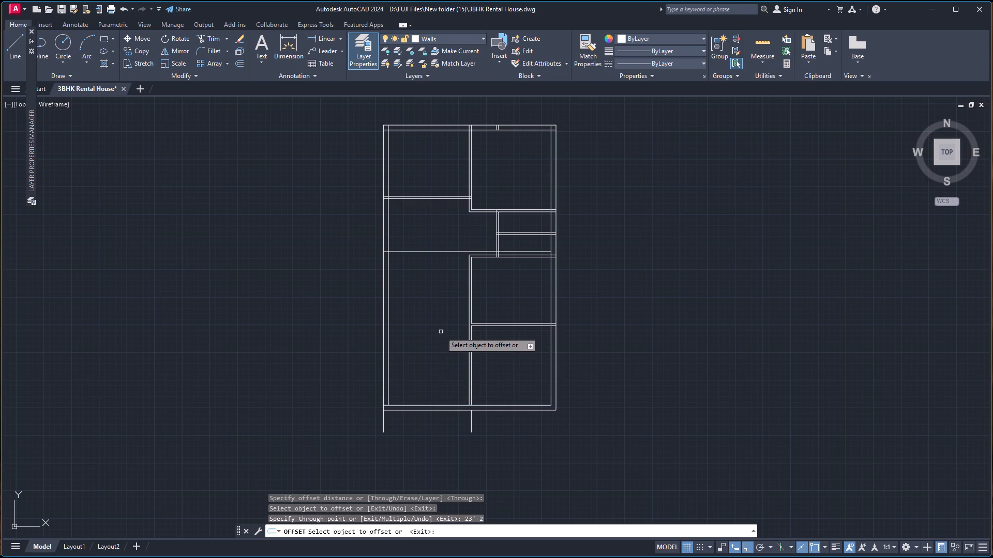
Offset the new horizontal line 4" upward to form another horizontal partition.
click(439, 252)
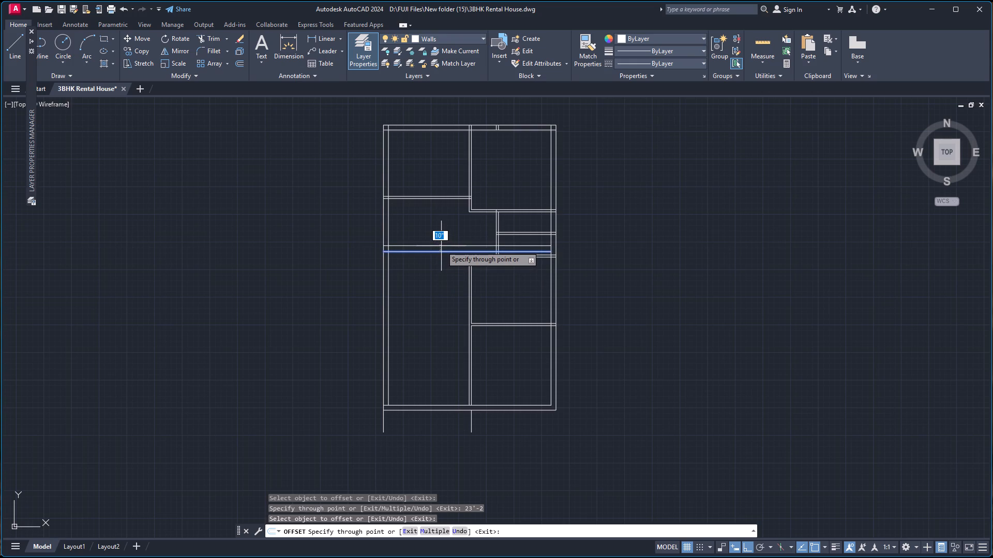
key(4)
key(Return)
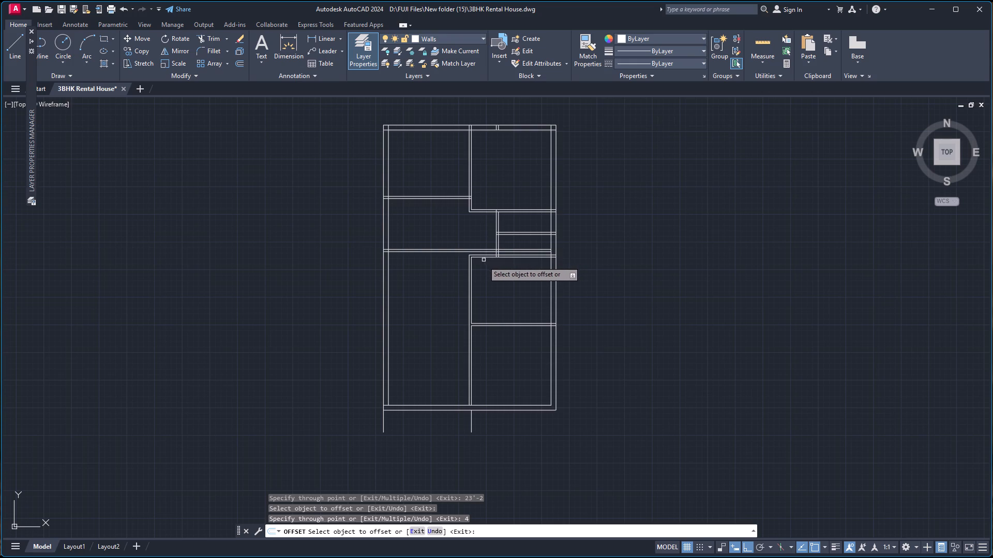
scroll(436, 194, down, 1)
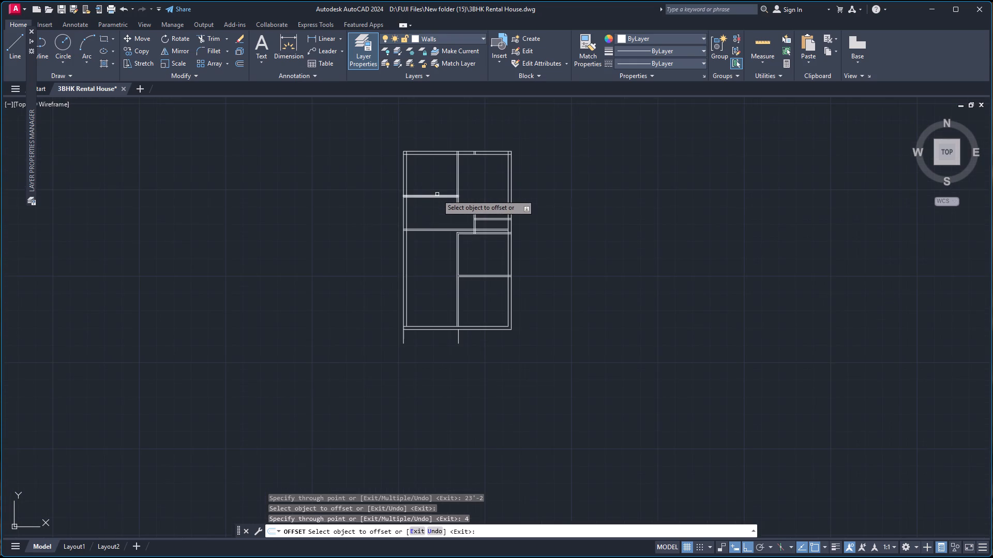
Trim both lines of the new lower-left horizontal partition back to the near face of the short vertical partition.
scroll(437, 192, up, 3)
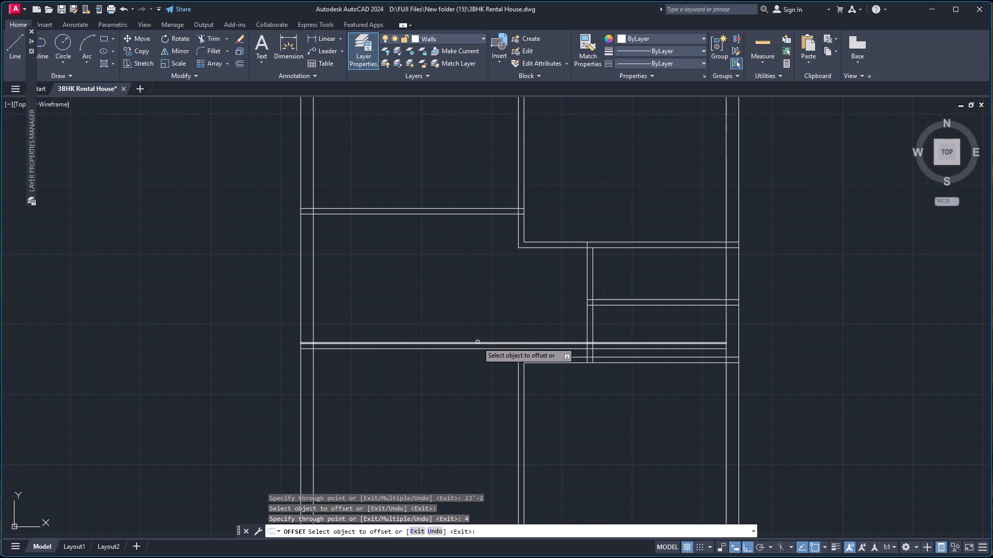
key(Escape)
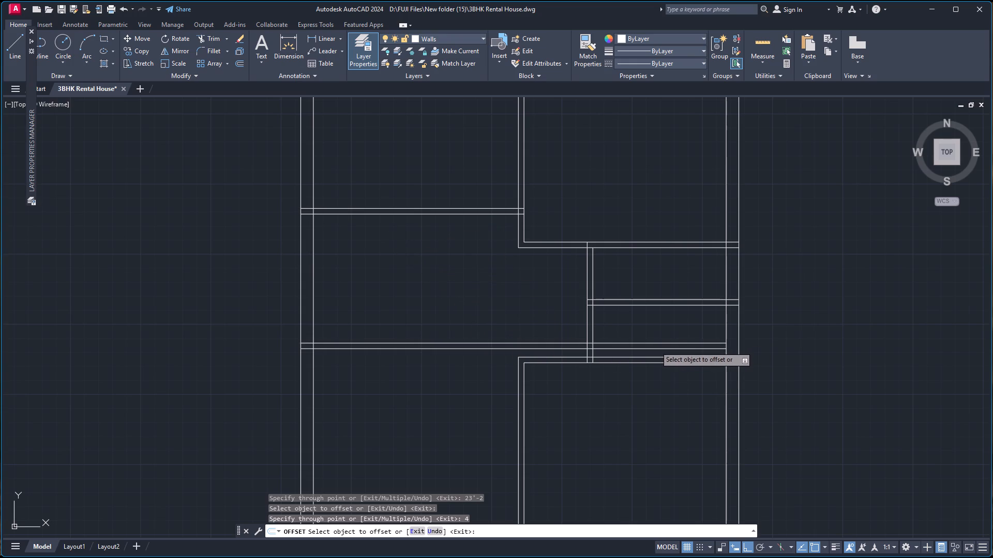
text(tr)
key(Return)
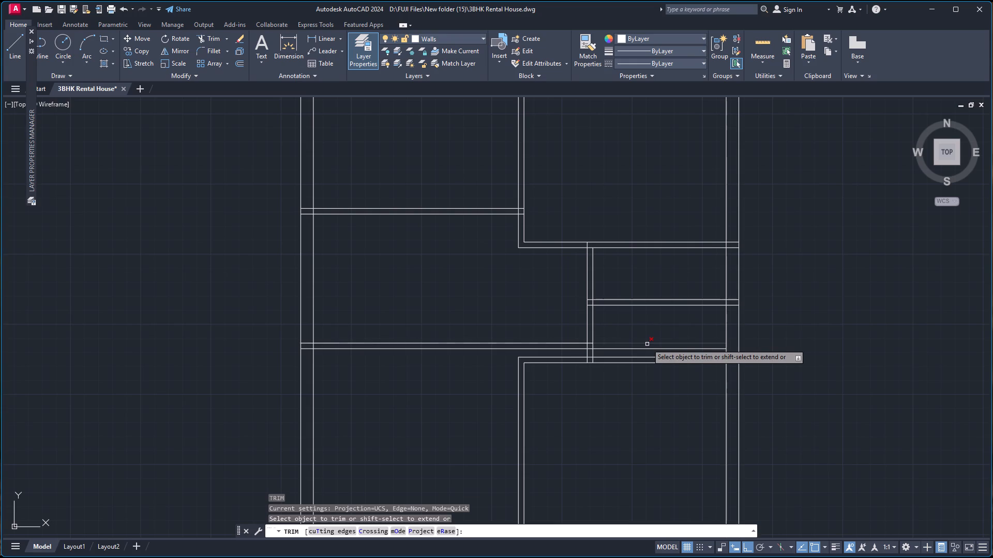
click(648, 355)
click(658, 332)
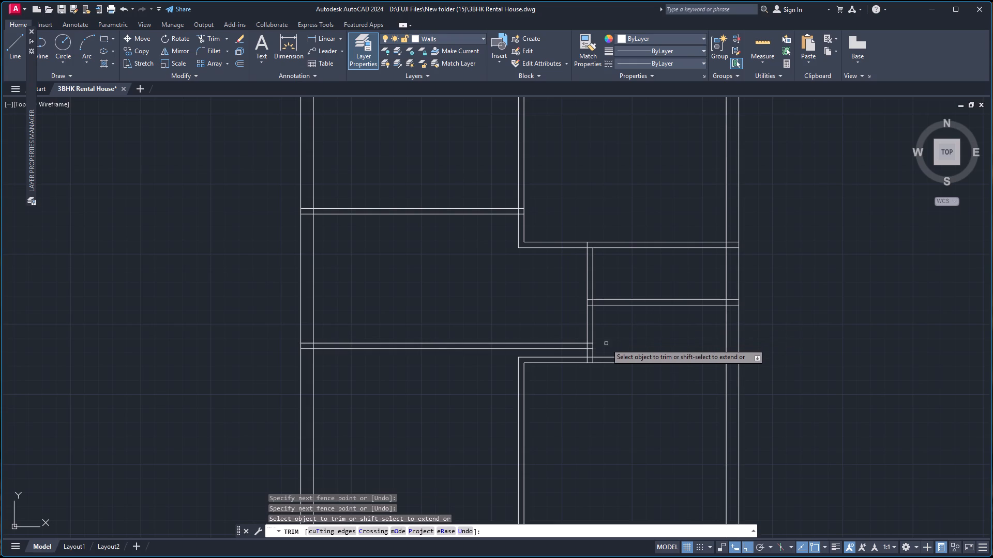
click(590, 349)
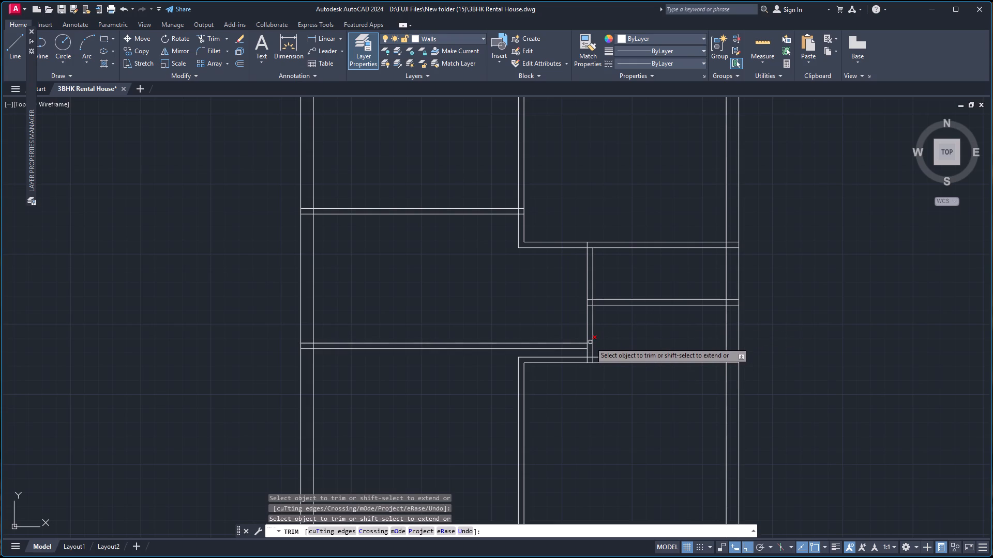
click(590, 342)
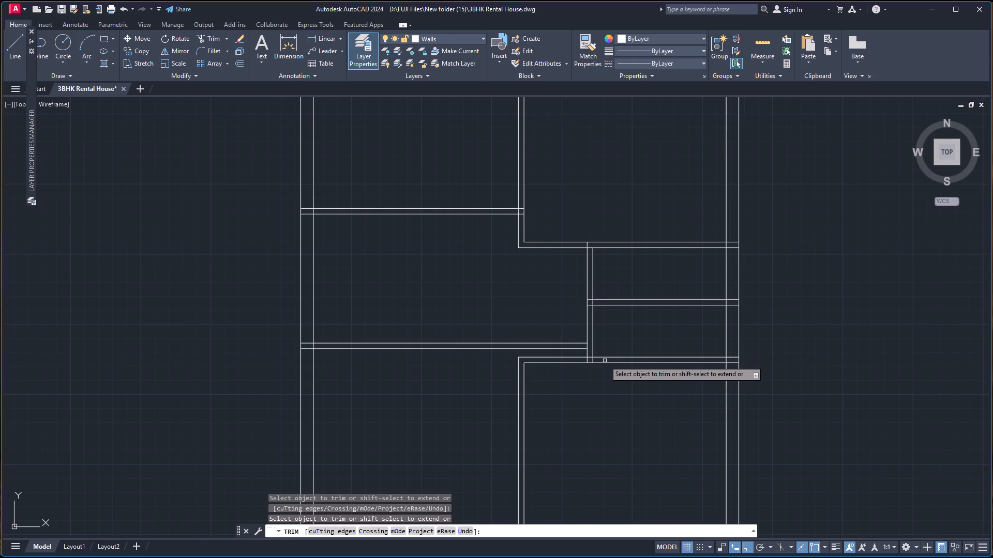
Trim the overlapping lines where the short vertical partition meets the horizontal wall below it, leaving an open junction.
scroll(604, 361, up, 3)
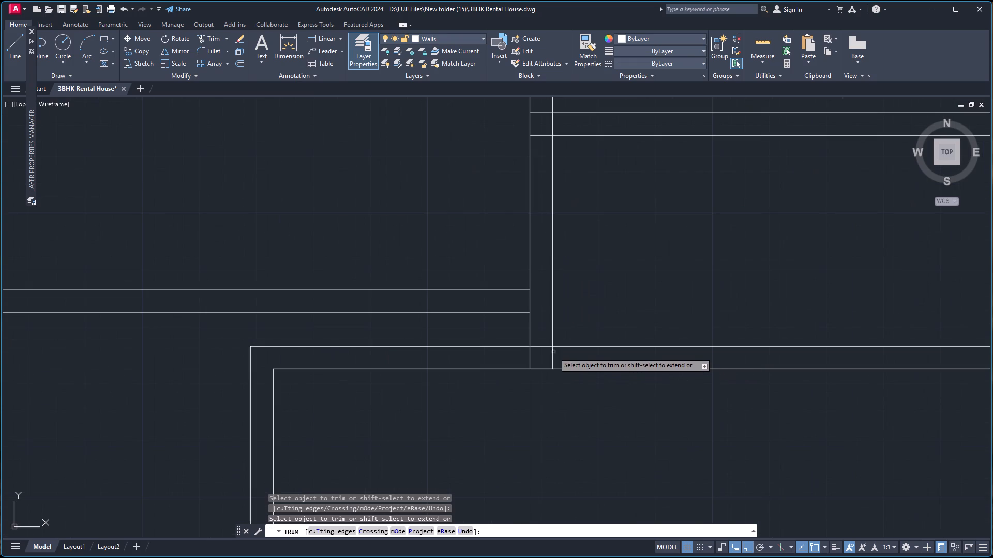
click(540, 347)
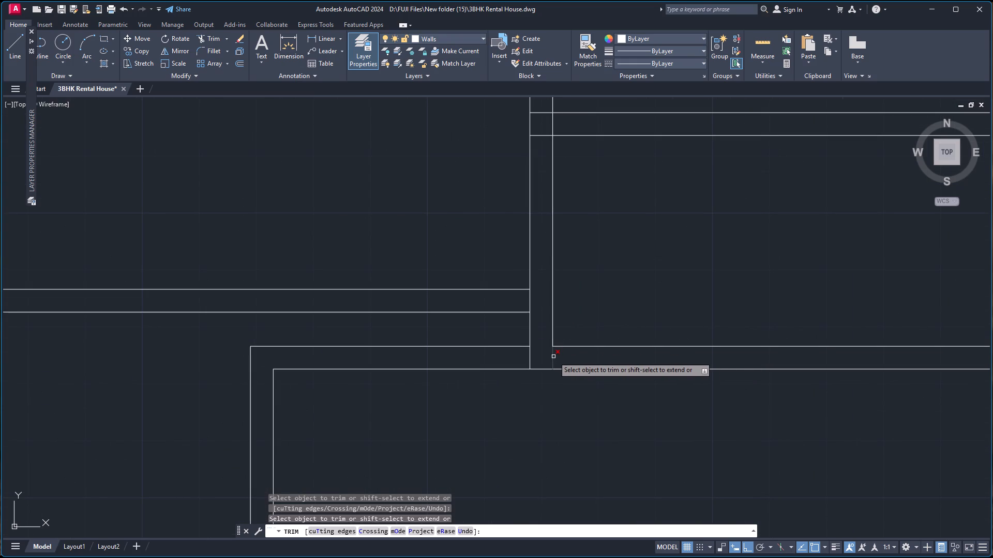
click(553, 357)
click(531, 358)
scroll(581, 264, down, 3)
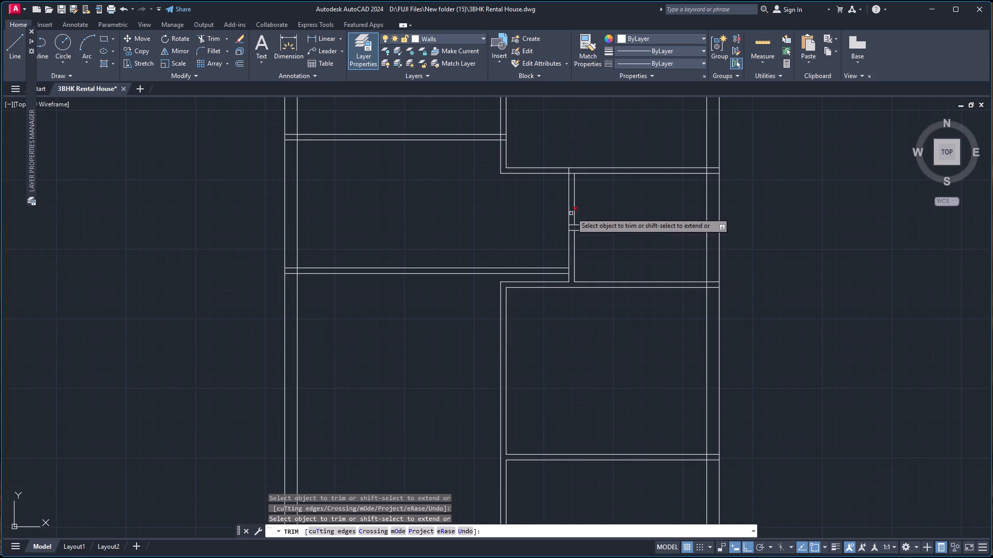
Trim the overlaps where the partition between the two small rooms meets the short vertical partition, leaving an open T-junction.
scroll(569, 209, up, 2)
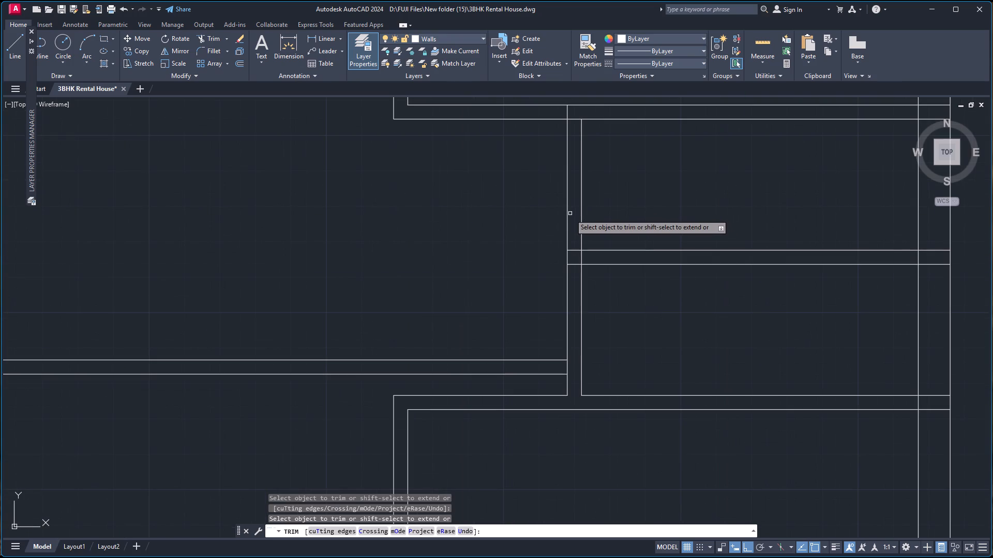
scroll(569, 215, up, 2)
click(578, 295)
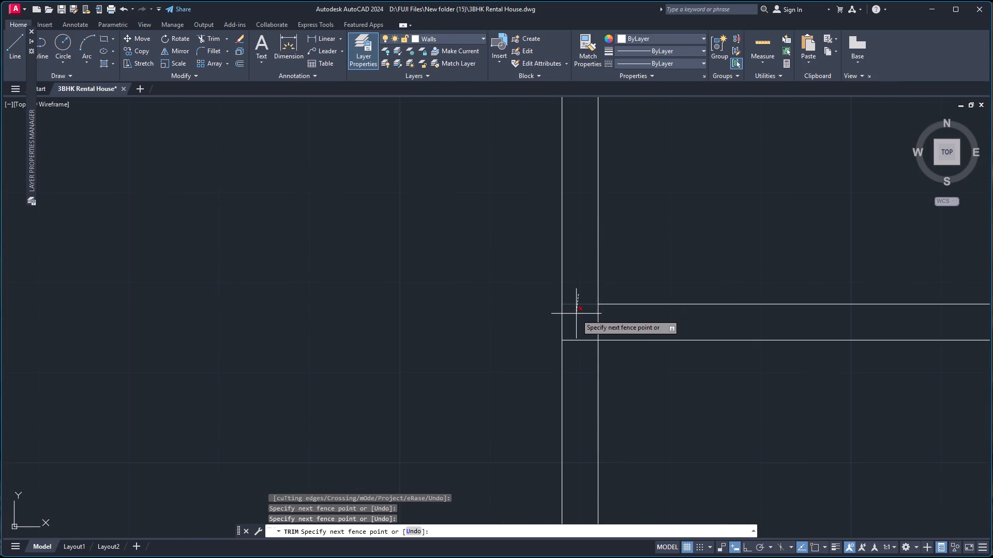
click(580, 350)
click(598, 326)
scroll(597, 296, down, 4)
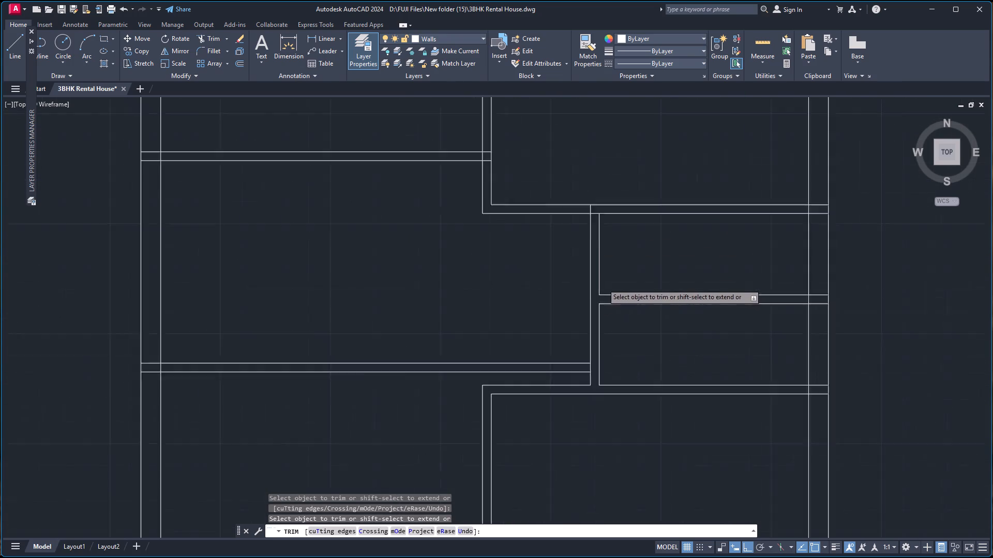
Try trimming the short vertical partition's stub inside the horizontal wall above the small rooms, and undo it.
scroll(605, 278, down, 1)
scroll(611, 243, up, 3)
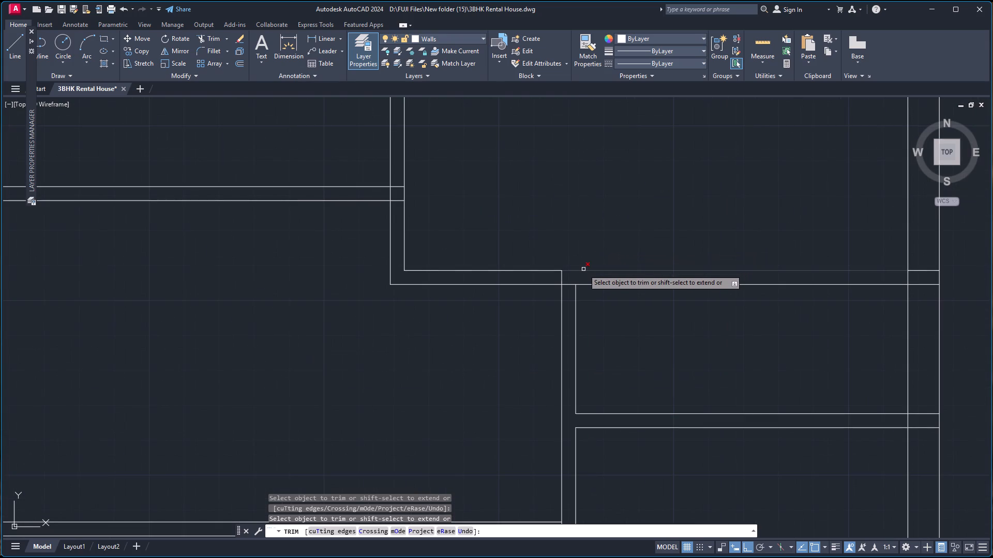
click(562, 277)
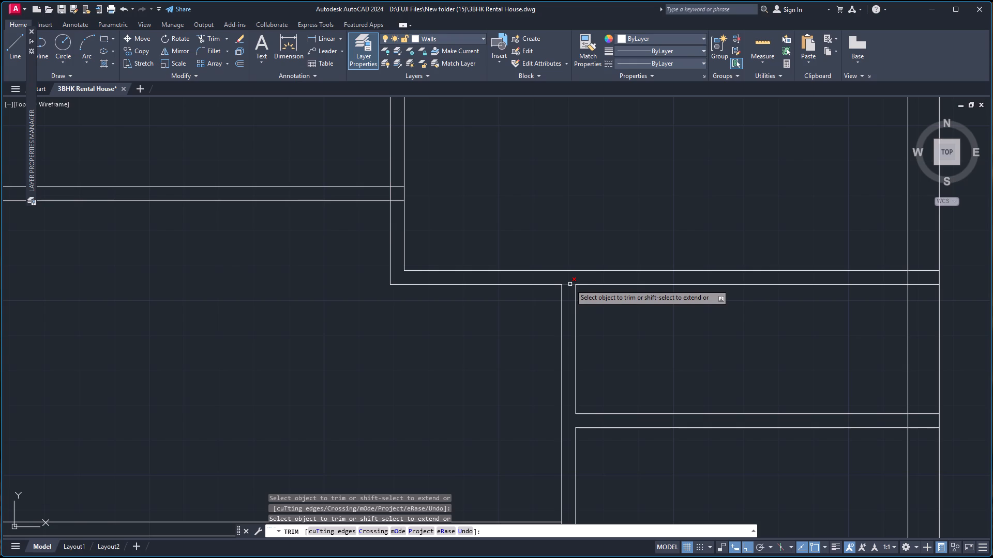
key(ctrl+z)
Trim the lower line of the horizontal wall above the small rooms between the short vertical partition's two lines.
scroll(583, 277, down, 3)
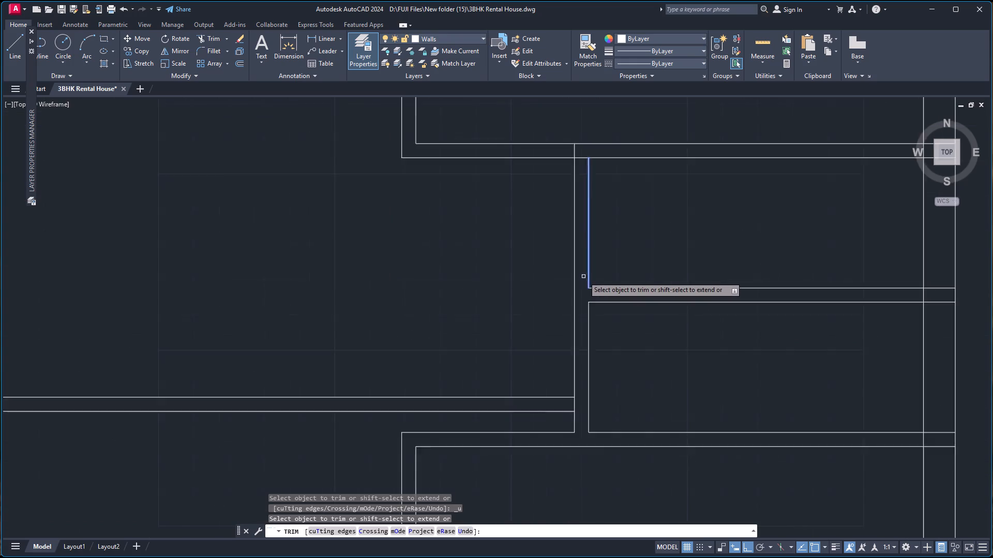
scroll(584, 275, down, 2)
scroll(589, 236, up, 3)
click(571, 269)
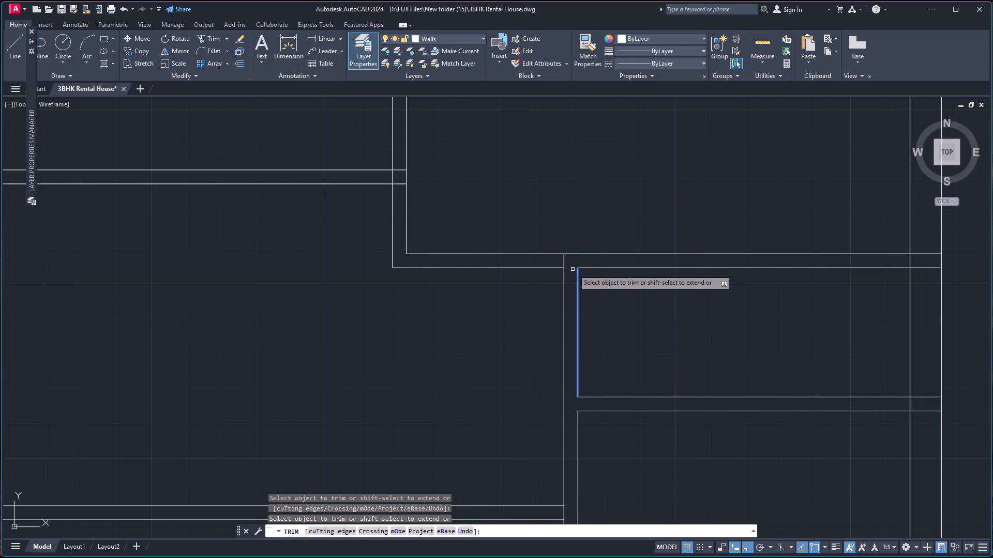
Trim the six partition lines around the two small rooms back to the right outer wall's inner line.
scroll(633, 315, down, 1)
scroll(788, 335, up, 1)
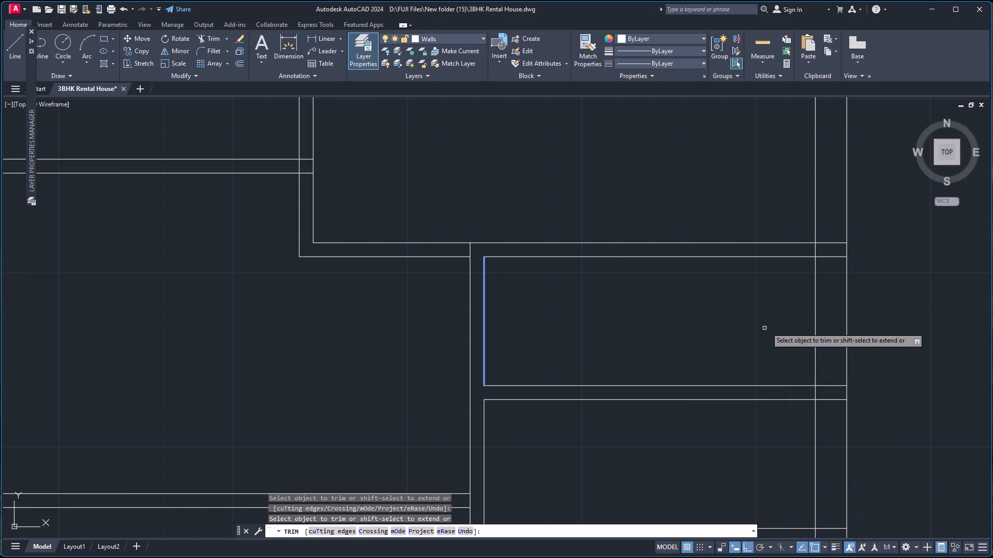
click(835, 257)
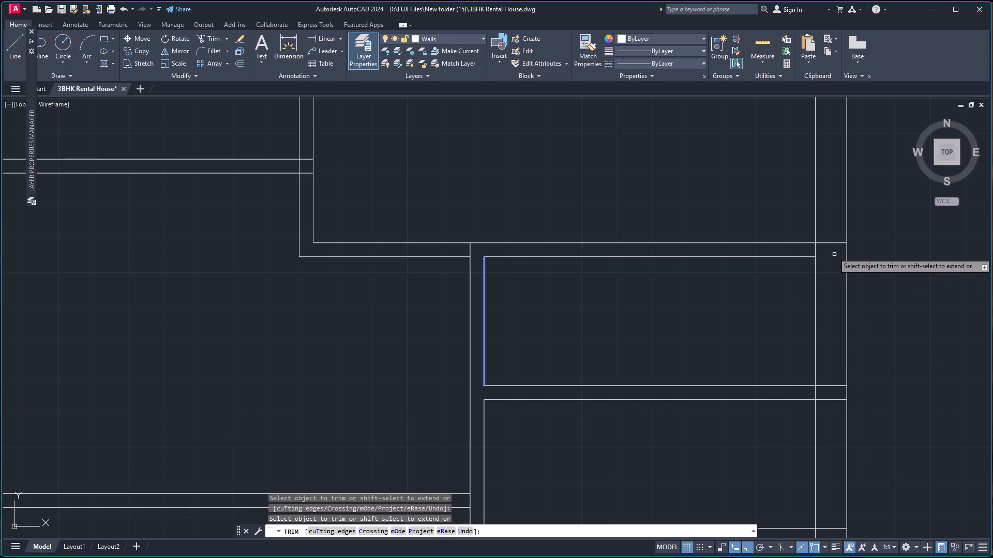
click(833, 243)
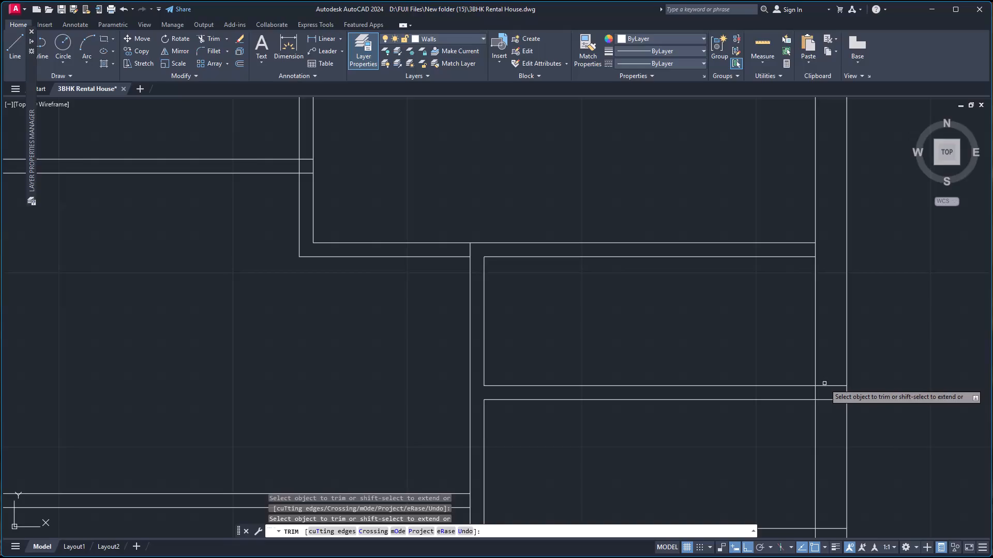
click(826, 386)
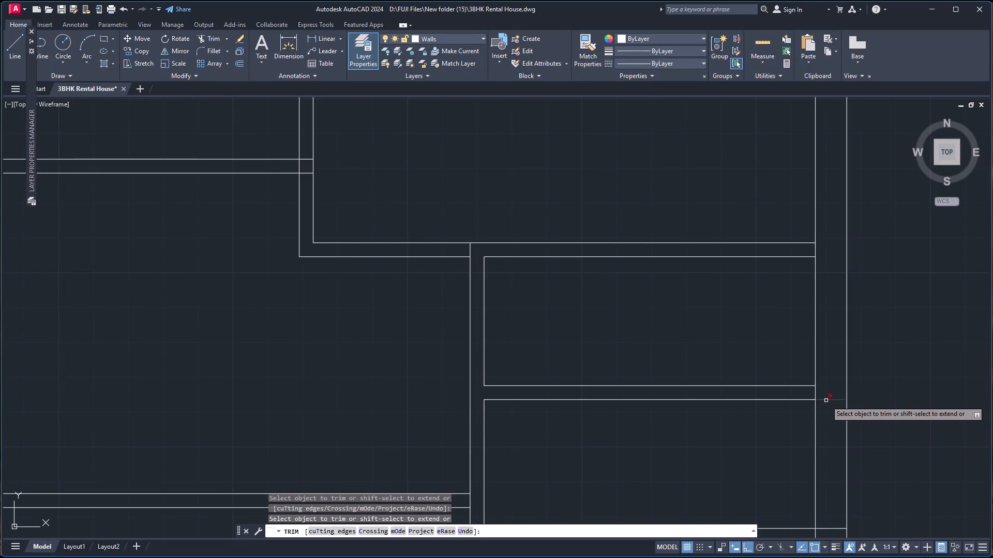
click(826, 400)
scroll(827, 400, down, 3)
scroll(828, 431, up, 2)
click(824, 438)
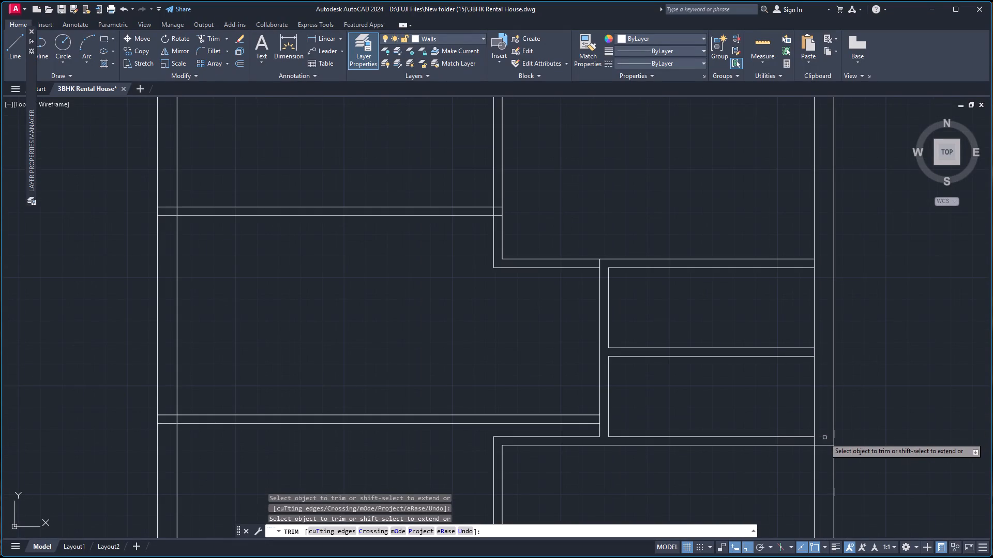
click(825, 445)
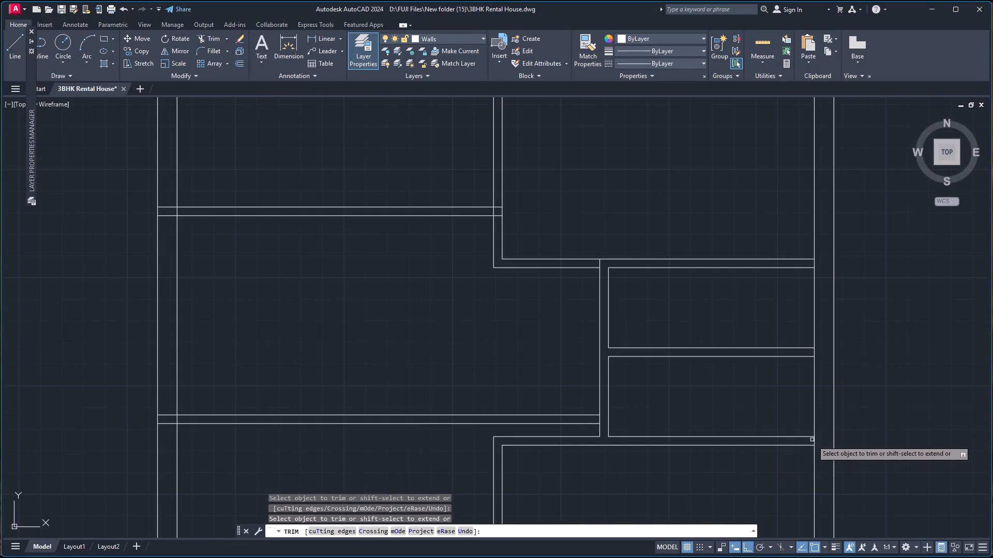
Trim the right outer wall's inner line between each of the three partition line pairs to open the junctions.
click(816, 442)
click(815, 353)
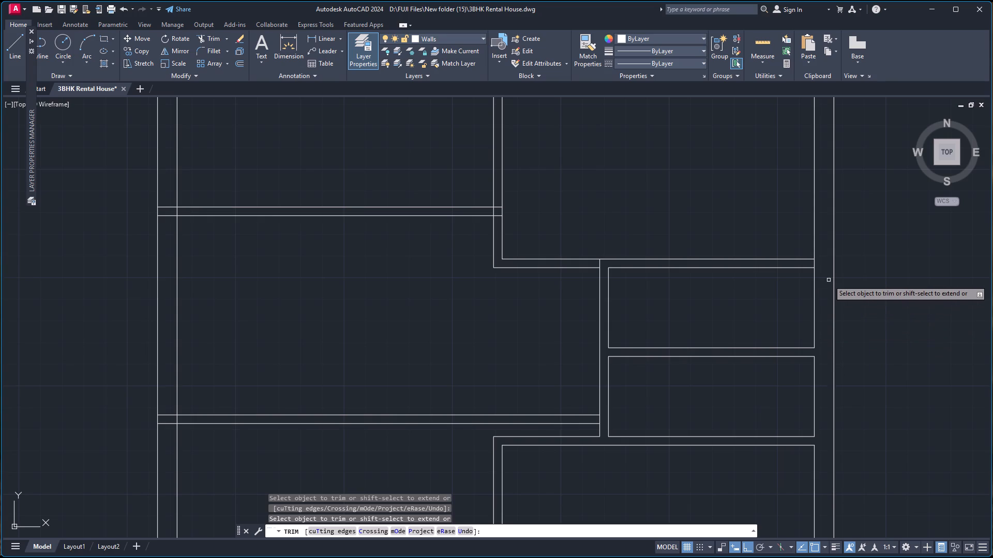
click(814, 263)
Trim the overlapping inner lines at the top-right corner and the short vertical partition's leftover stubs inside the top outer wall.
scroll(814, 260, down, 1)
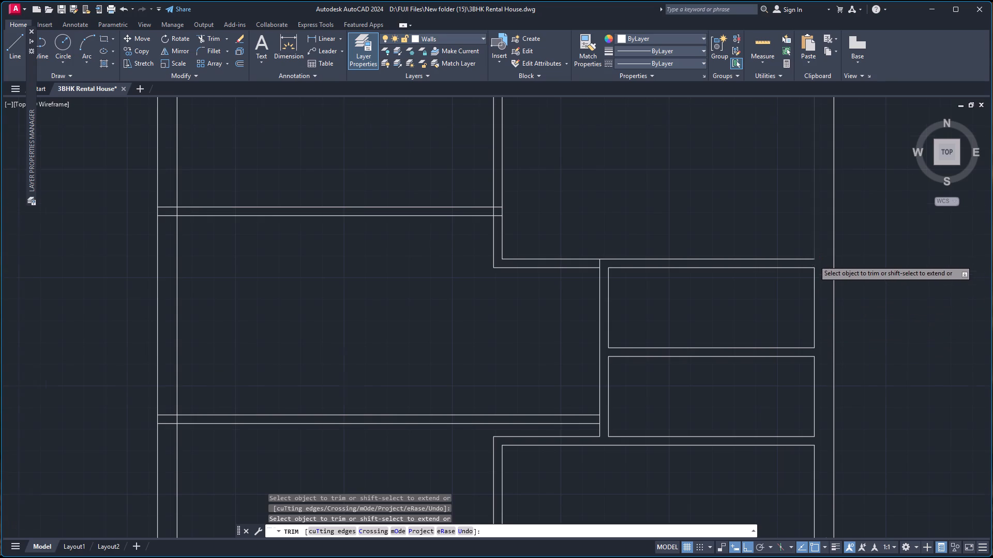
scroll(814, 260, down, 2)
scroll(803, 180, up, 3)
click(822, 194)
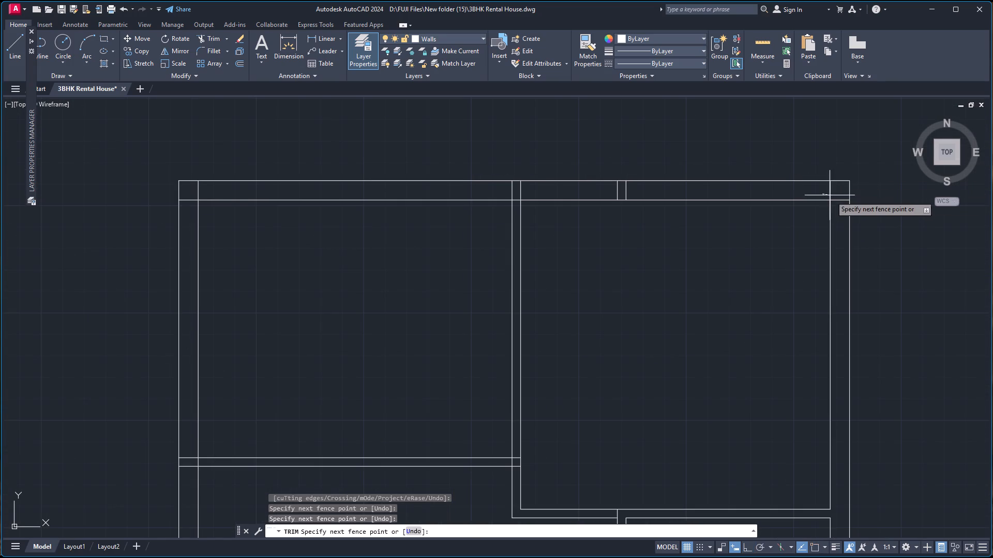
click(844, 206)
click(607, 188)
click(645, 192)
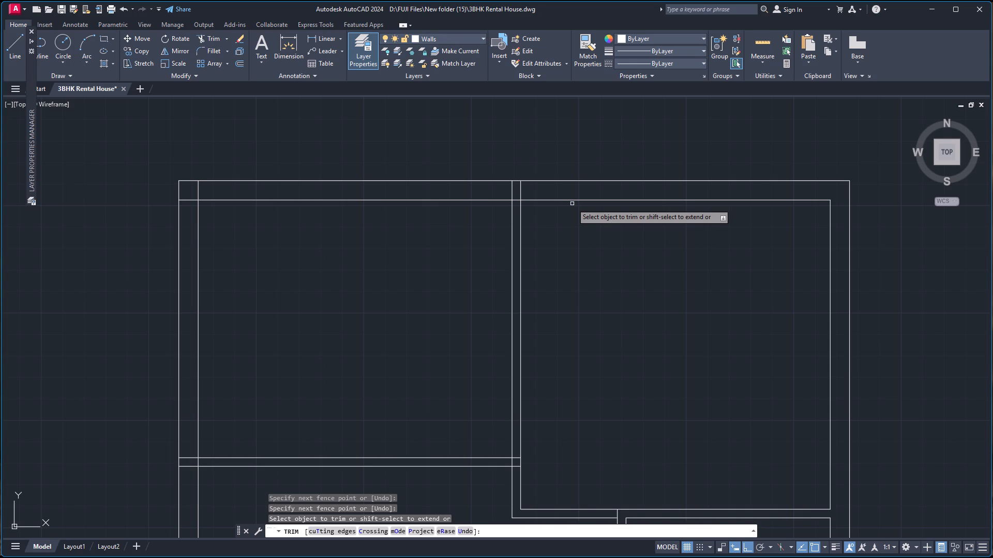
Trim the central partition's junction with the top outer wall open, and clean the overlapping inner lines at the top-left corner.
click(497, 192)
click(541, 197)
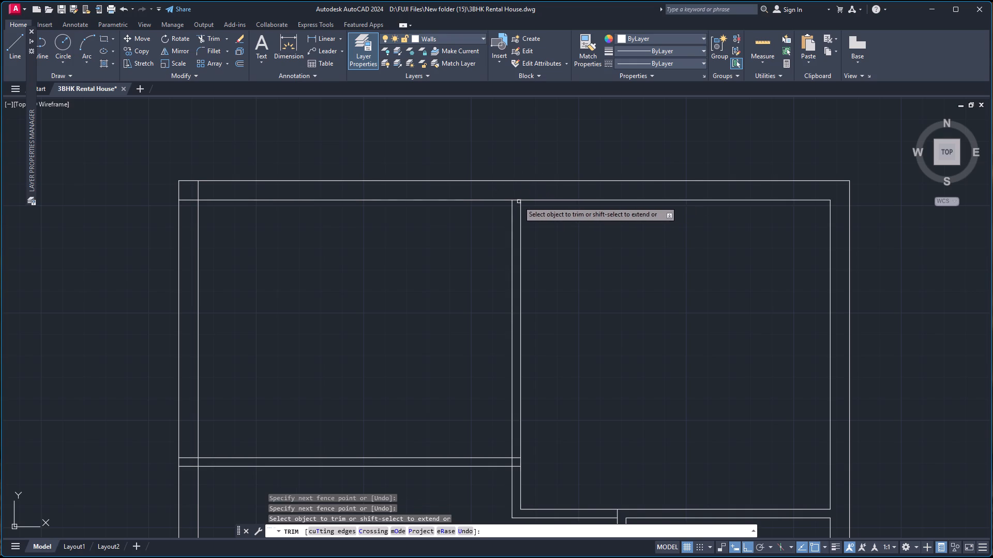
click(518, 200)
click(190, 204)
click(203, 190)
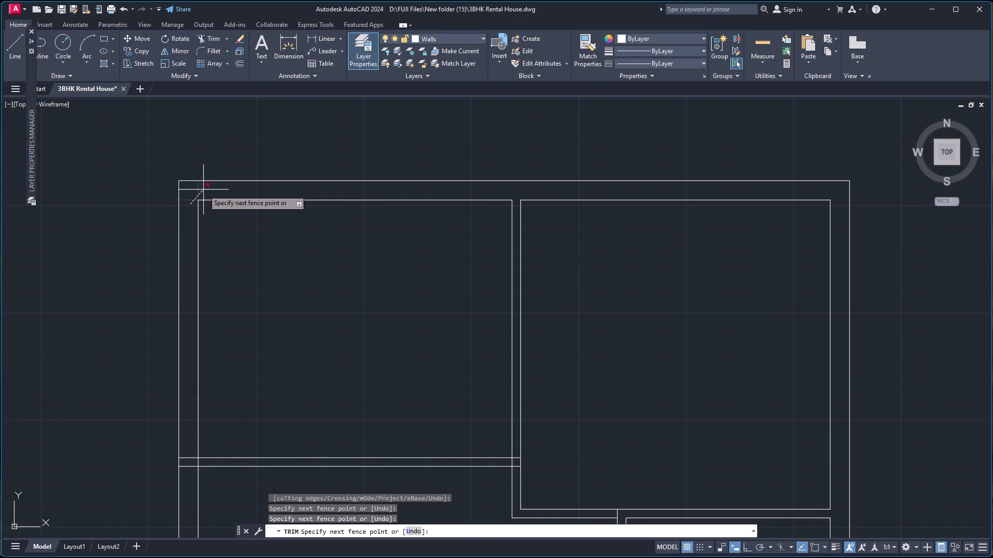
Trim the upper-left horizontal partition's overlaps at both ends, opening its junctions with the left outer wall and central partition.
click(189, 451)
click(188, 475)
click(198, 462)
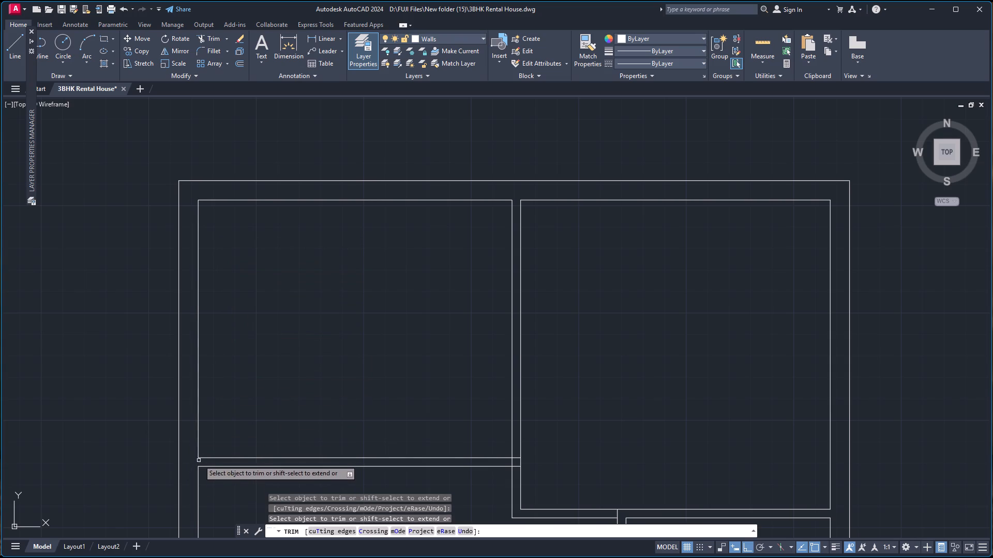
scroll(260, 380, down, 3)
scroll(299, 394, up, 3)
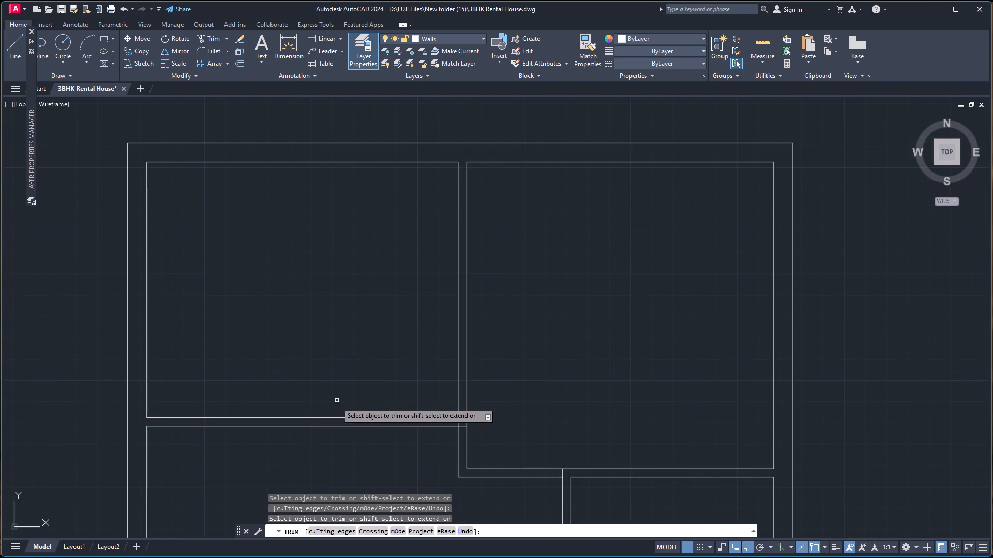
scroll(452, 430, up, 2)
click(478, 397)
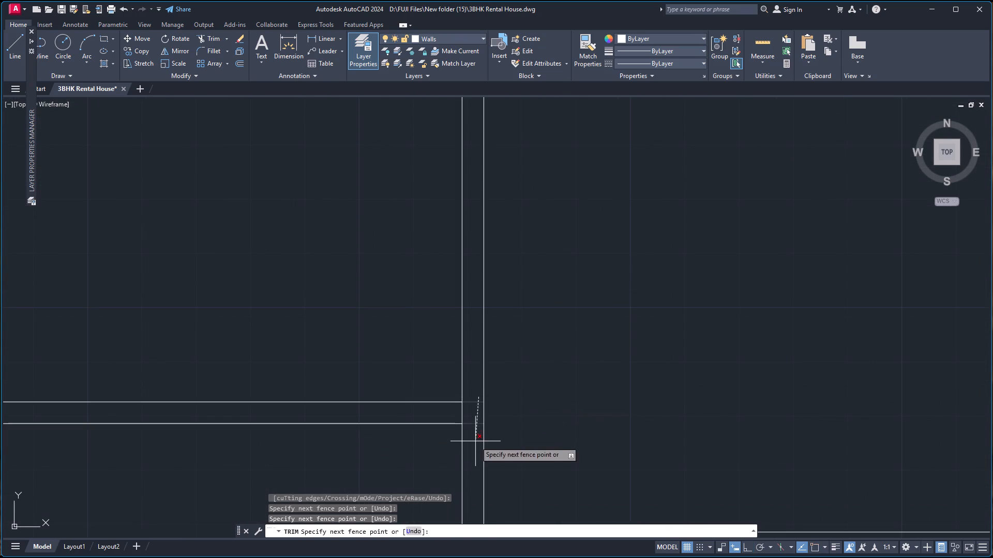
click(475, 441)
click(461, 412)
Trim the lower-left horizontal partition to the left outer wall's inner line and open that junction between its two lines.
scroll(470, 406, down, 5)
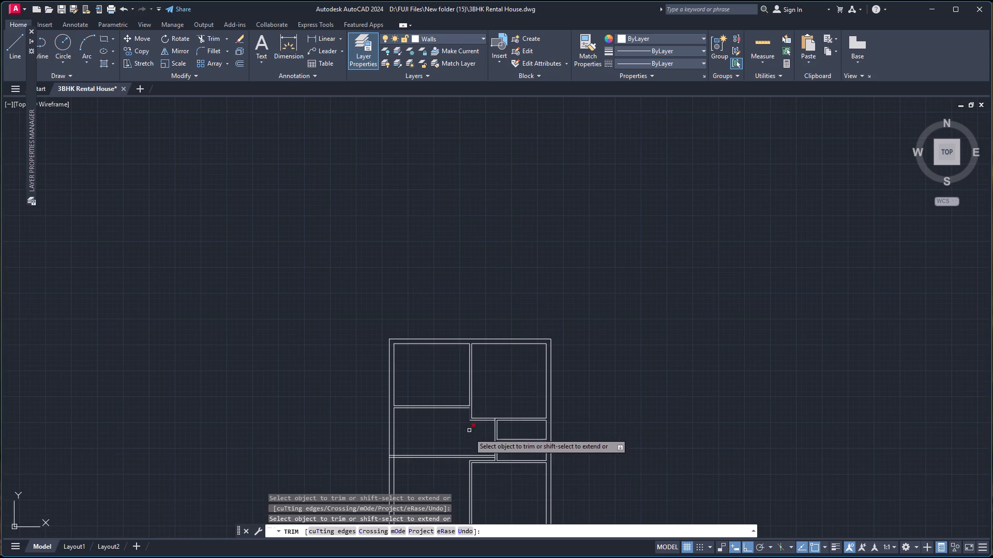
scroll(393, 460, up, 3)
click(380, 432)
click(382, 460)
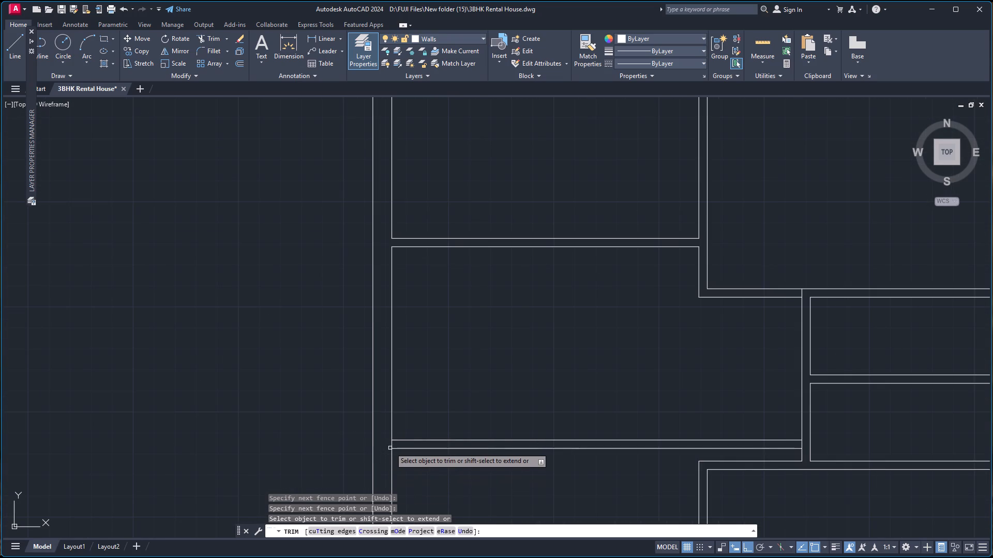
click(393, 444)
scroll(413, 393, down, 3)
scroll(500, 431, up, 1)
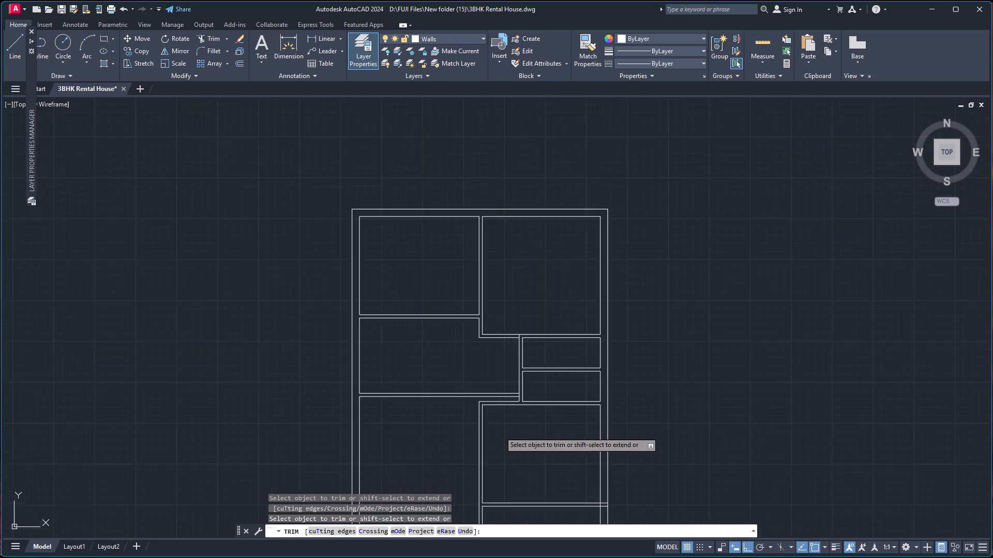
scroll(503, 428, up, 3)
scroll(329, 442, down, 2)
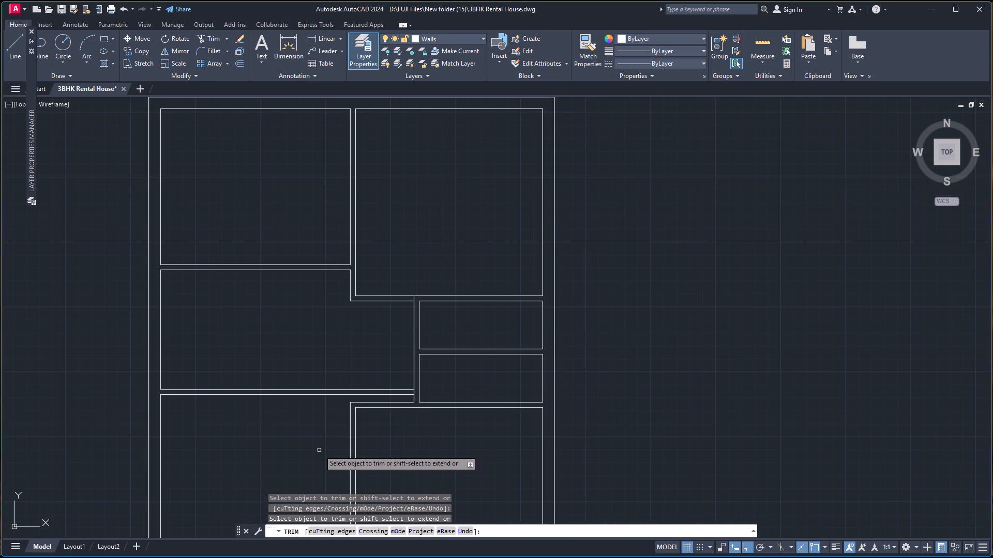
Trim the inner bottom-wall line's overlap inside the left outer wall at the plan's bottom-left corner.
scroll(289, 448, down, 5)
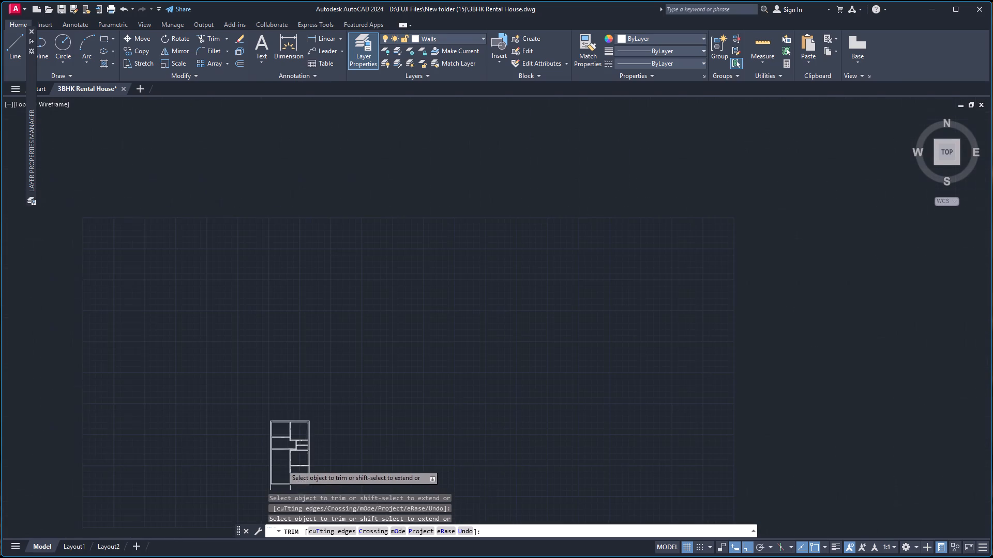
scroll(279, 477, up, 5)
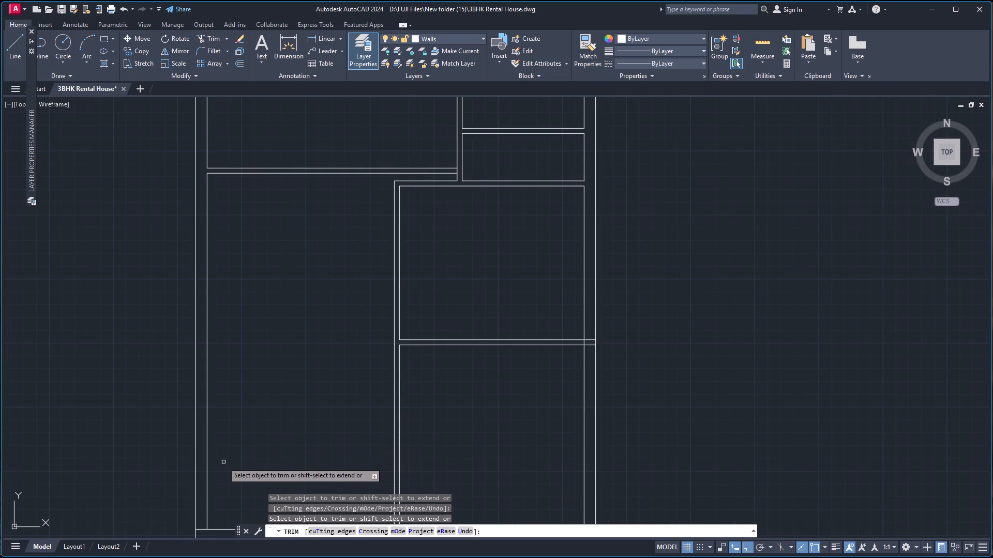
scroll(213, 477, down, 3)
scroll(209, 502, up, 3)
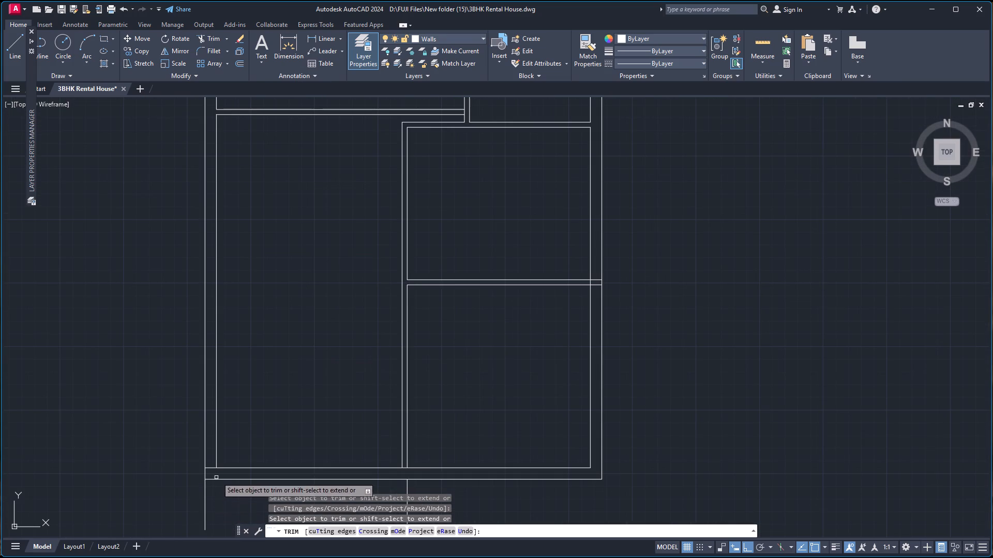
click(212, 467)
Trim the lower-right horizontal partition to the right outer wall's inner line and open that junction between its two lines.
scroll(318, 389, down, 2)
scroll(336, 374, up, 2)
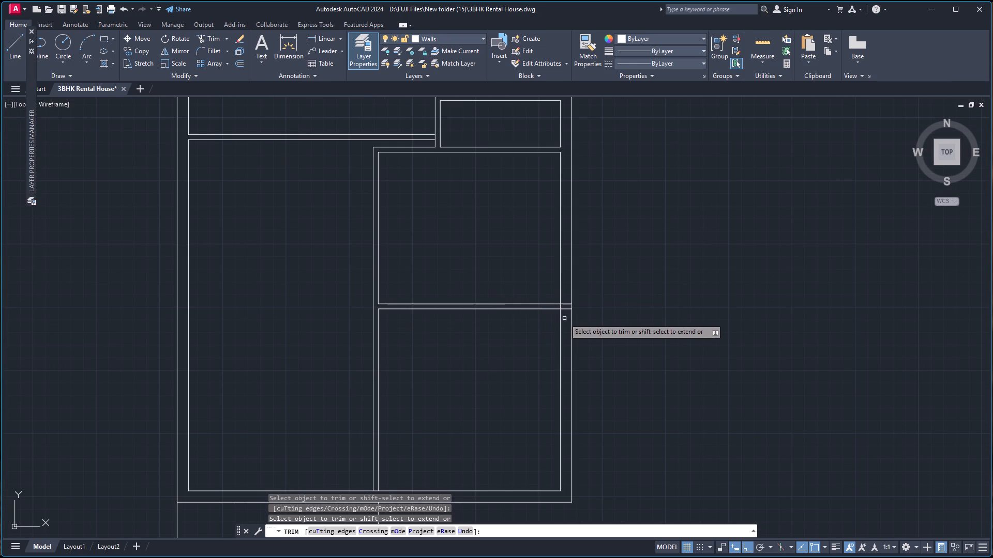
click(567, 310)
click(567, 305)
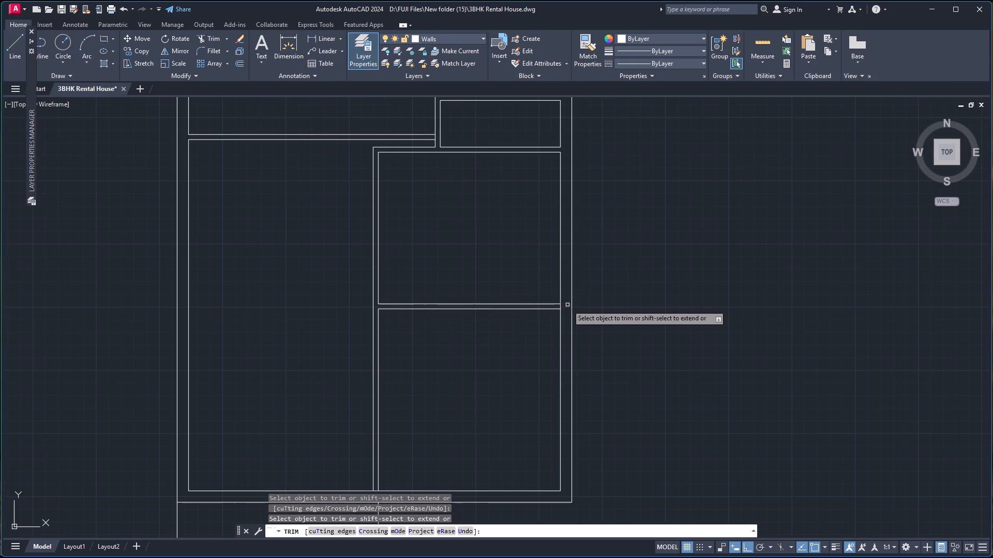
click(561, 306)
scroll(572, 296, down, 4)
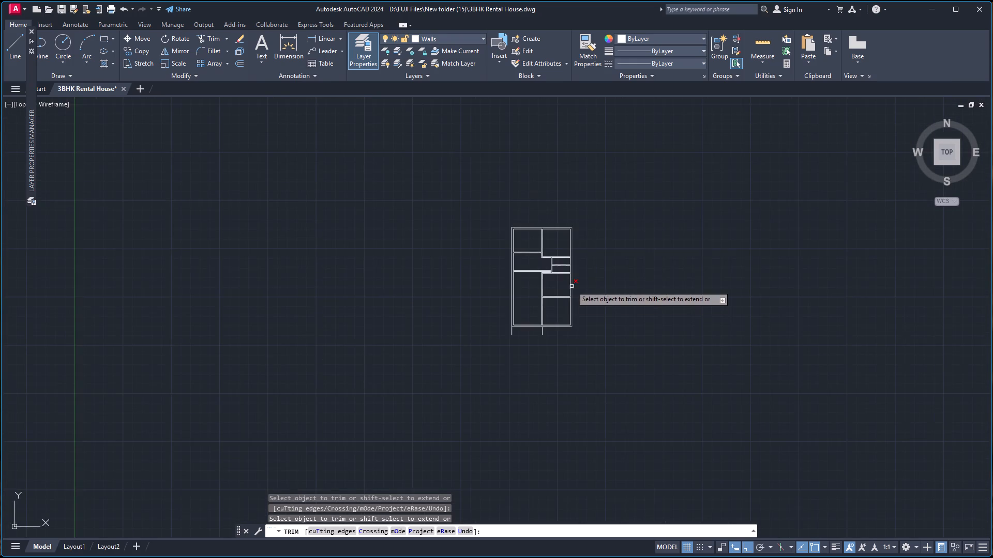
scroll(570, 224, up, 3)
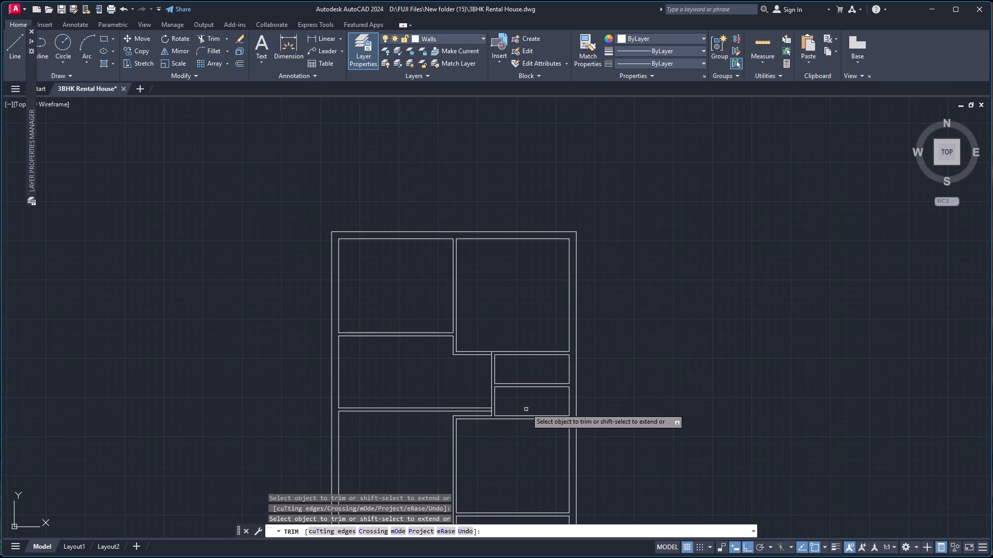
key(space)
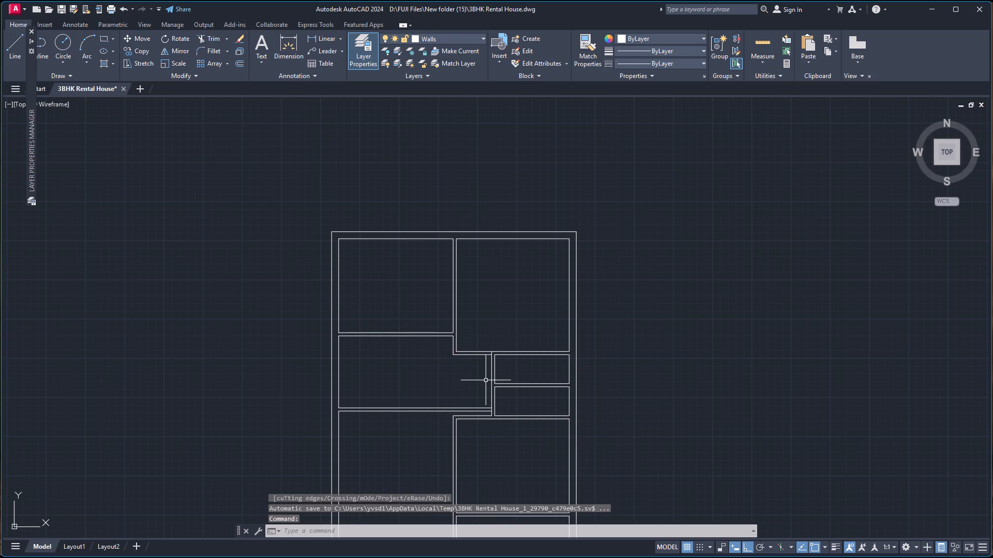
Create a new layer named Steps, give it yellow index color 50, and make it the current layer.
scroll(415, 340, up, 3)
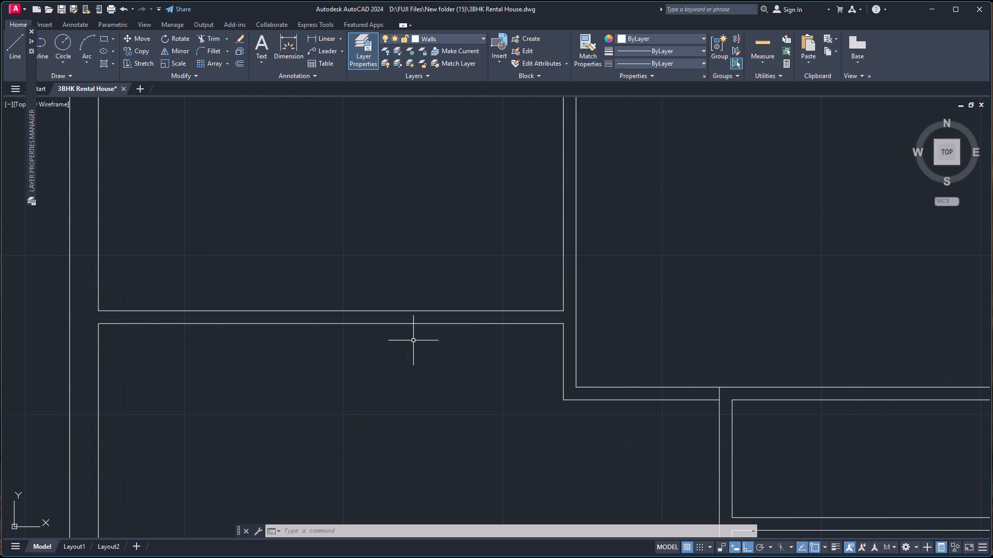
scroll(415, 345, down, 2)
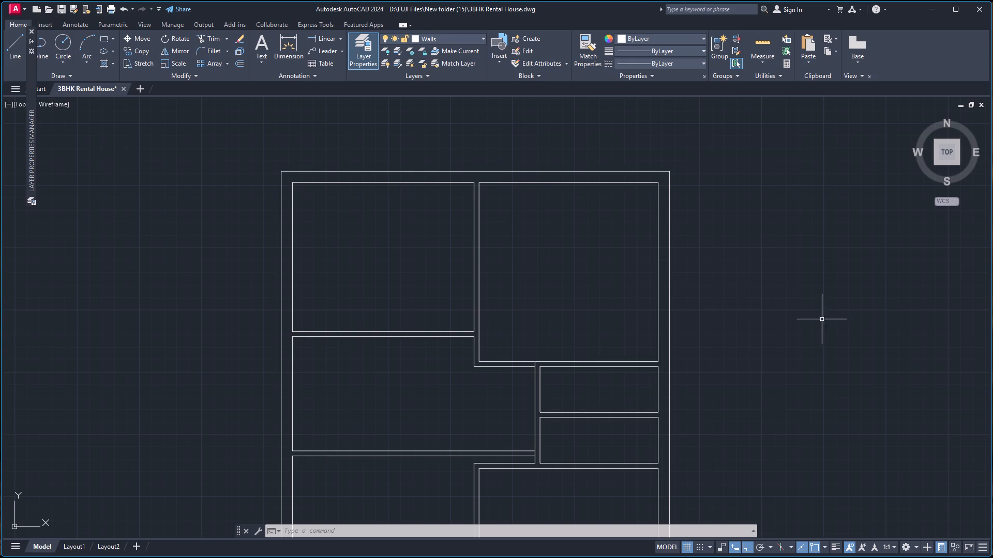
click(362, 43)
click(362, 43)
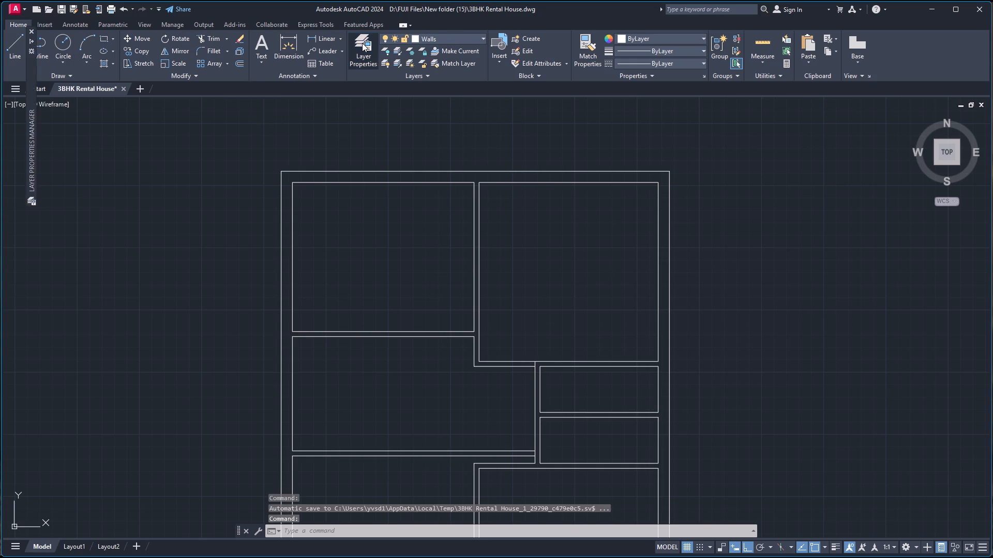
click(96, 49)
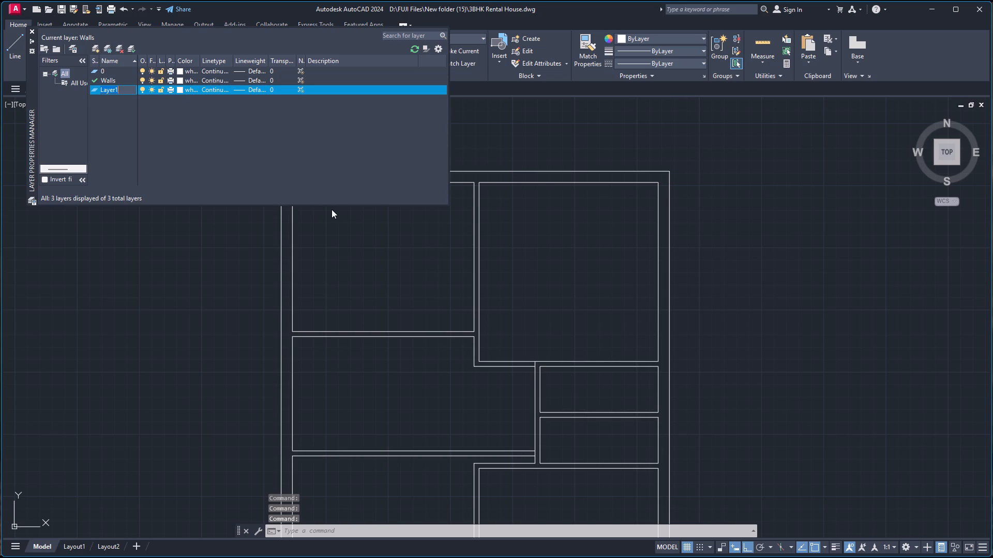
key(shift+s)
text(teps)
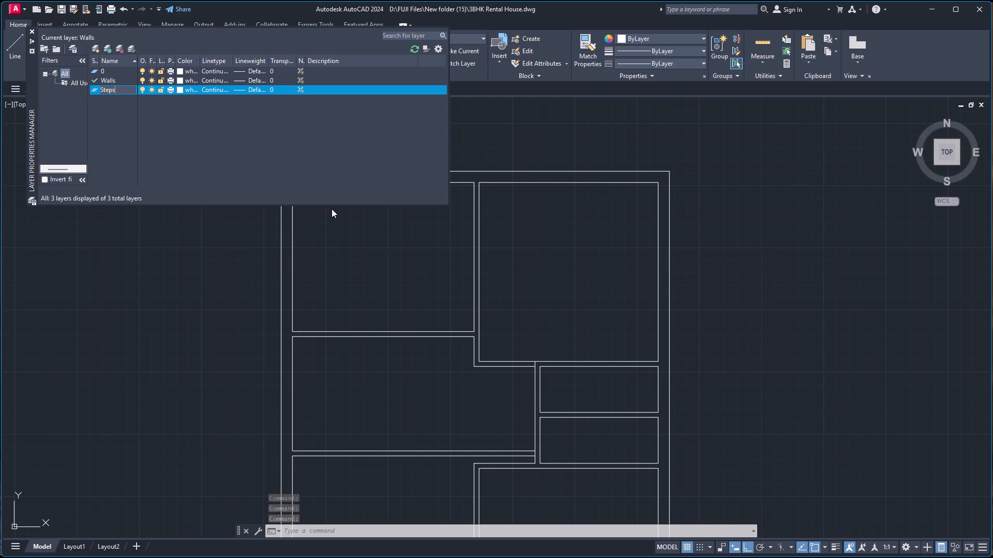
click(181, 89)
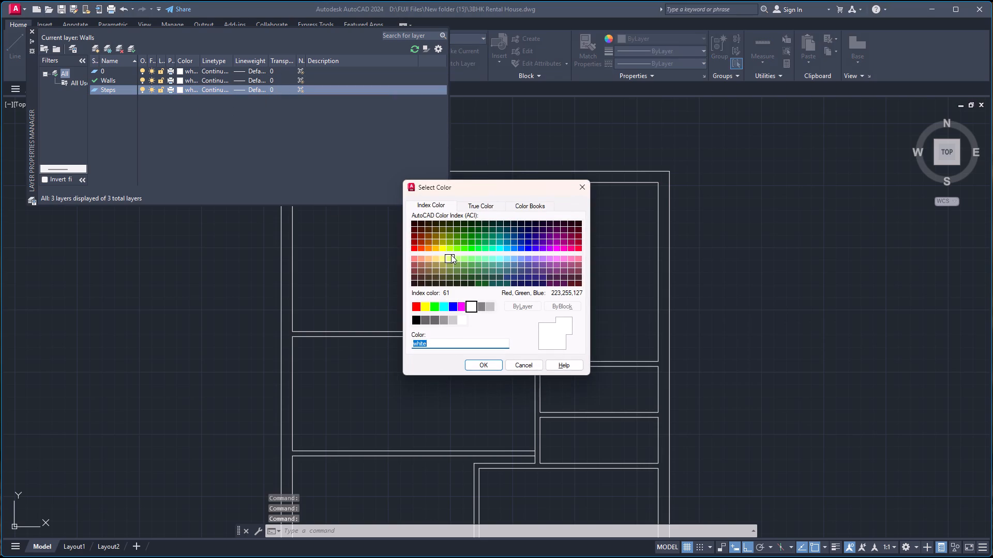
click(444, 246)
click(444, 249)
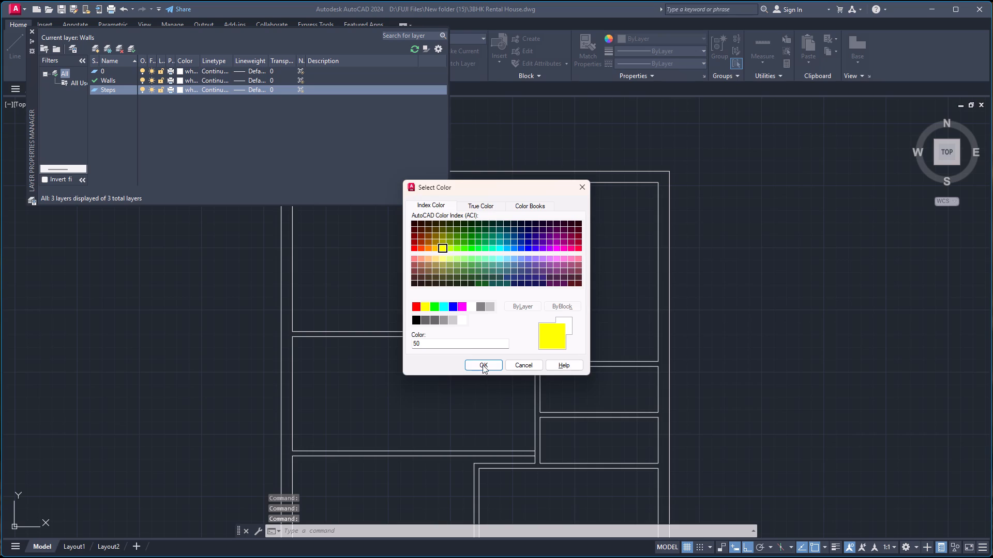
click(483, 364)
double_click(116, 90)
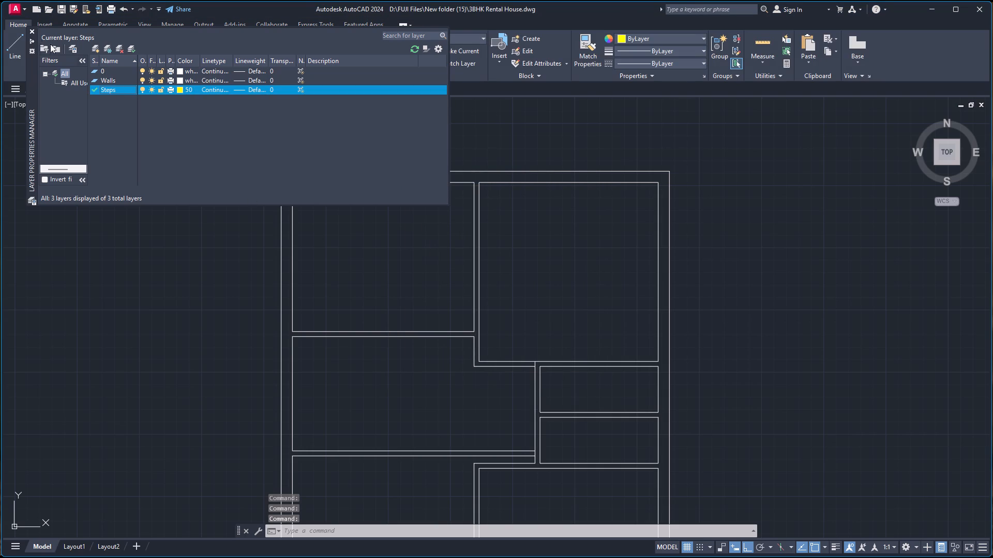
click(33, 33)
Draw a step line about 7'-8" long across the middle-left room, tracking its start along the upper wall from the room's upper-left corner.
key(l)
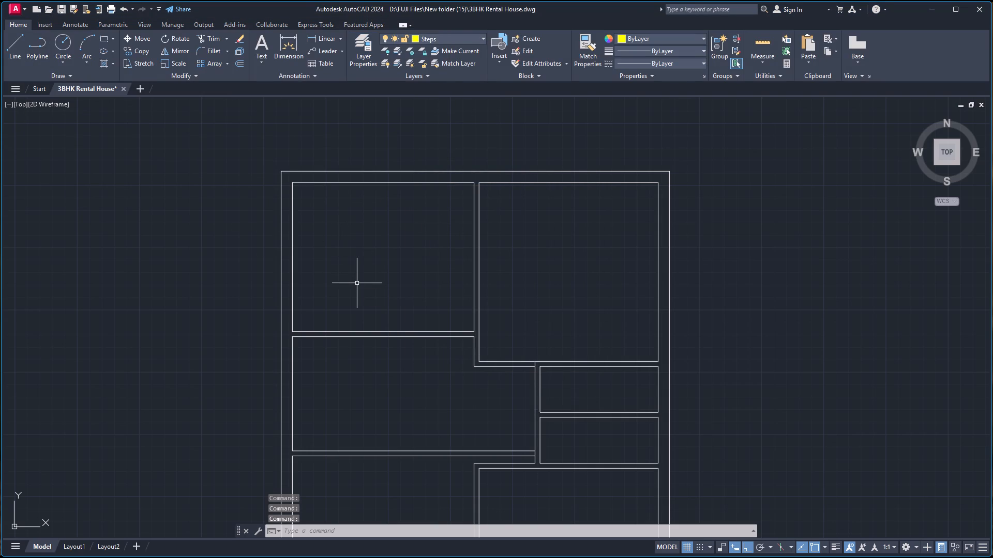
key(Return)
key(t)
key(k)
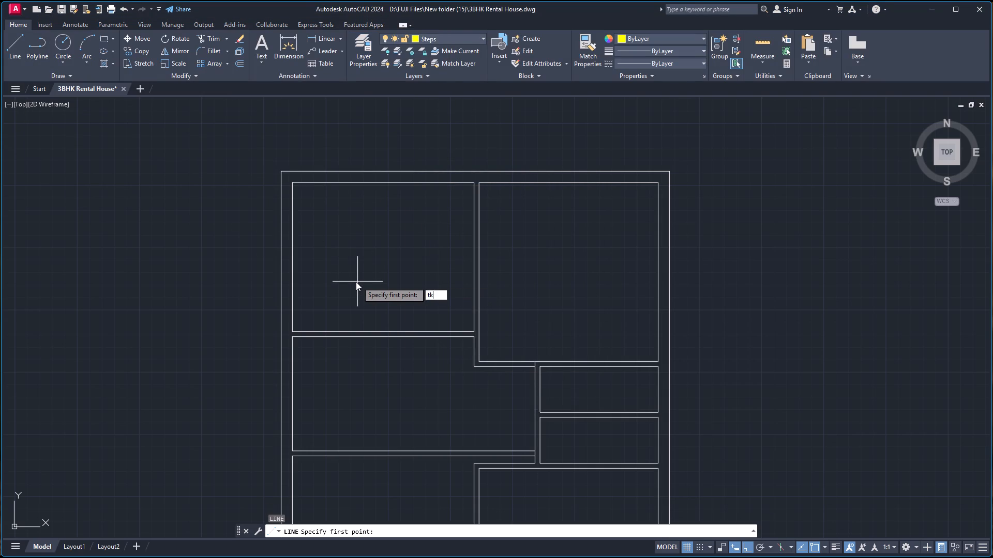
key(Return)
scroll(426, 350, up, 2)
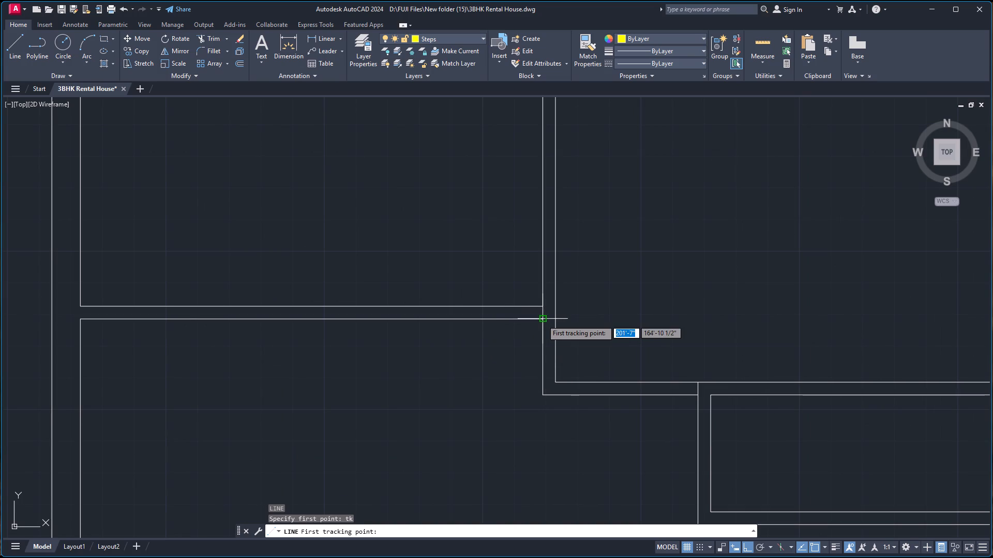
click(82, 320)
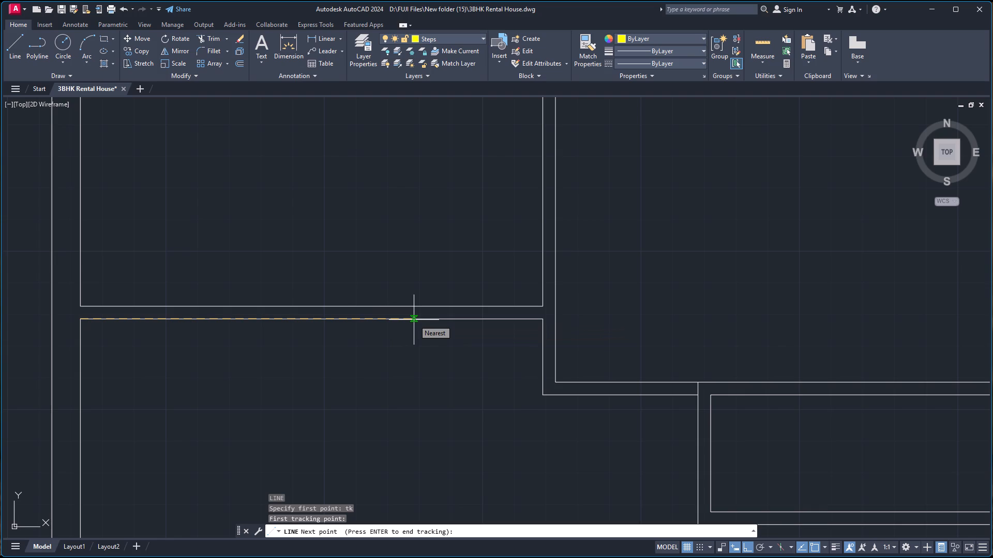
click(387, 321)
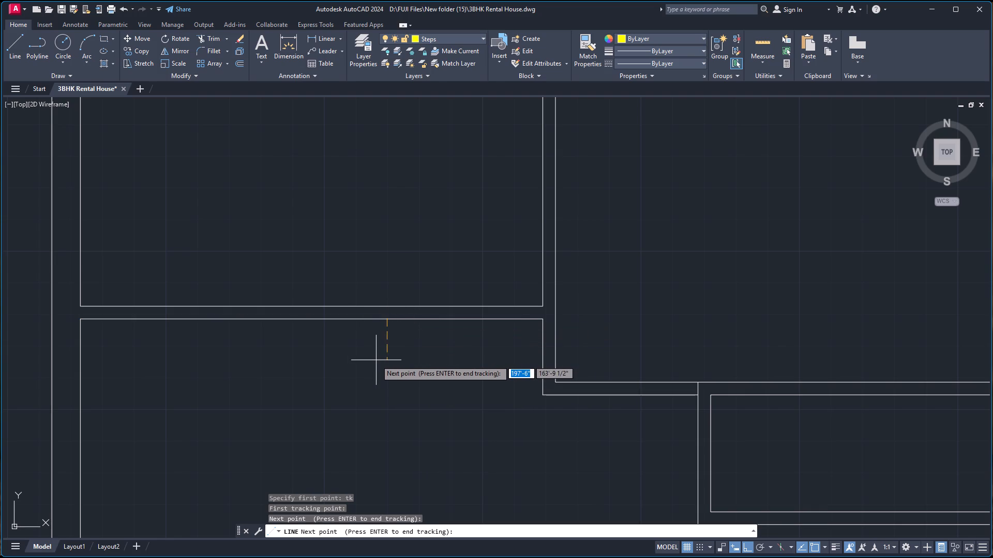
key(Return)
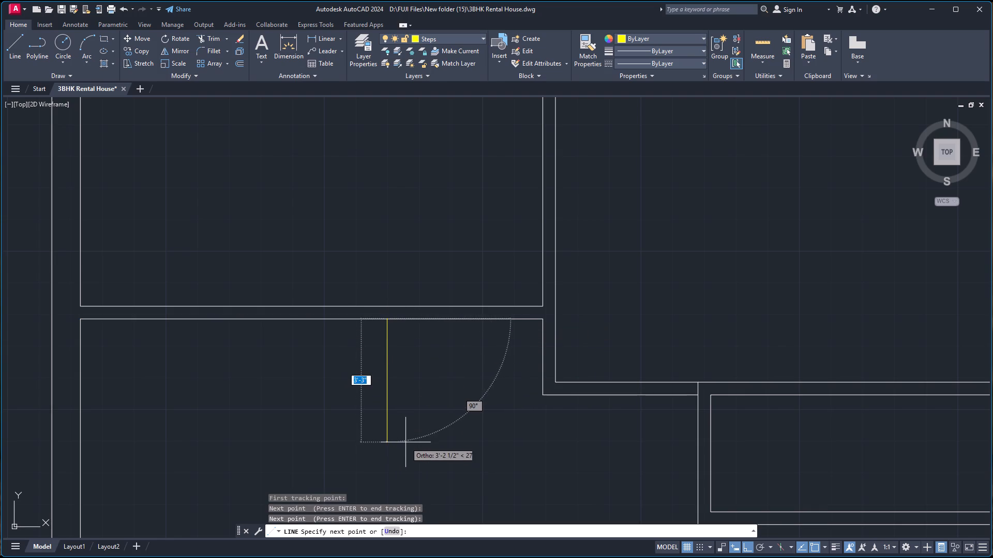
scroll(405, 449, down, 4)
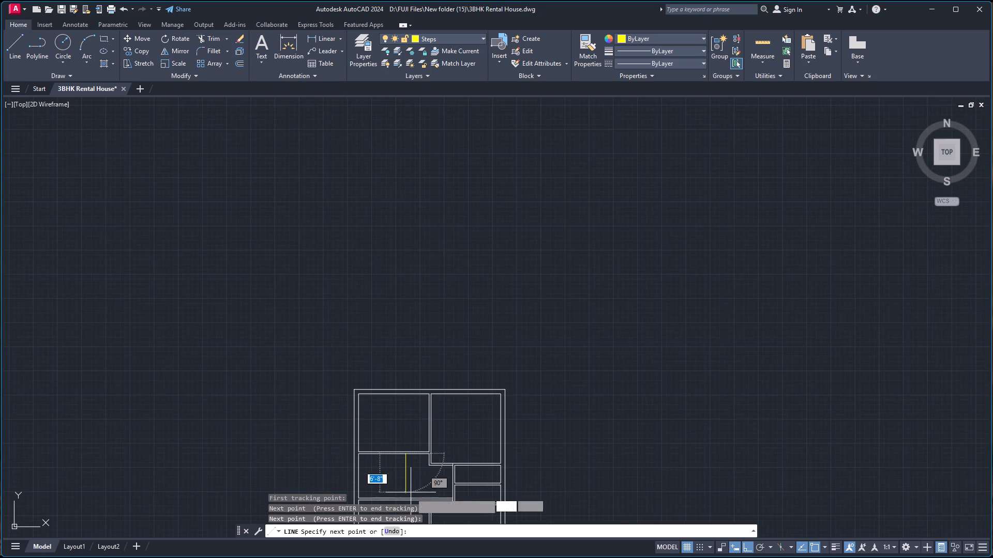
scroll(410, 498, up, 2)
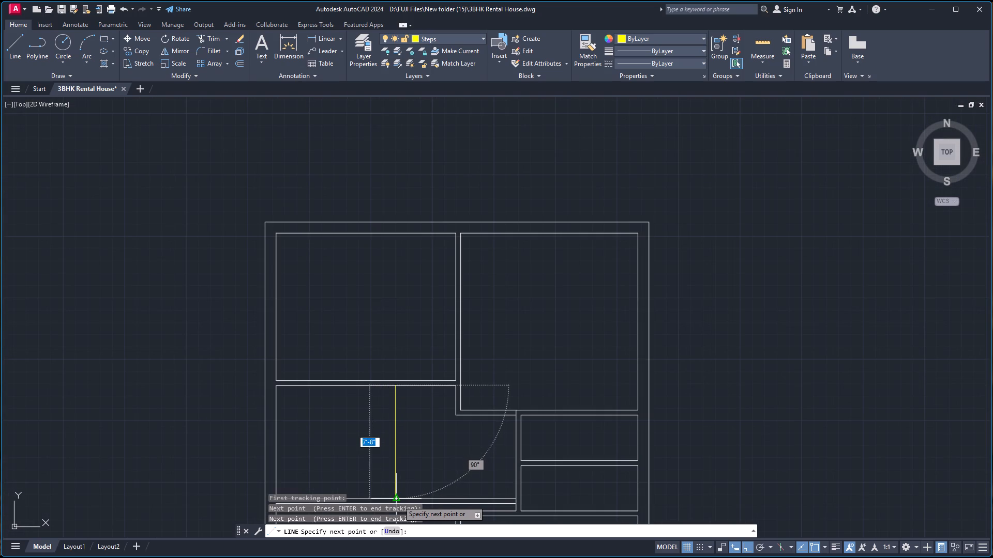
click(397, 501)
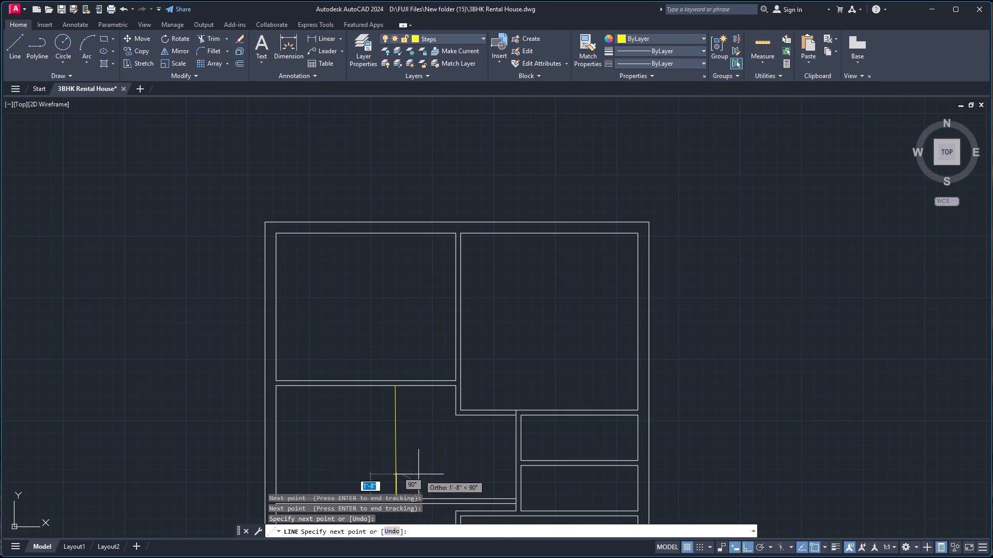
key(space)
Copy the step line as an array of 8 items spaced 10" apart toward the left outer wall.
scroll(418, 419, down, 4)
scroll(412, 444, up, 5)
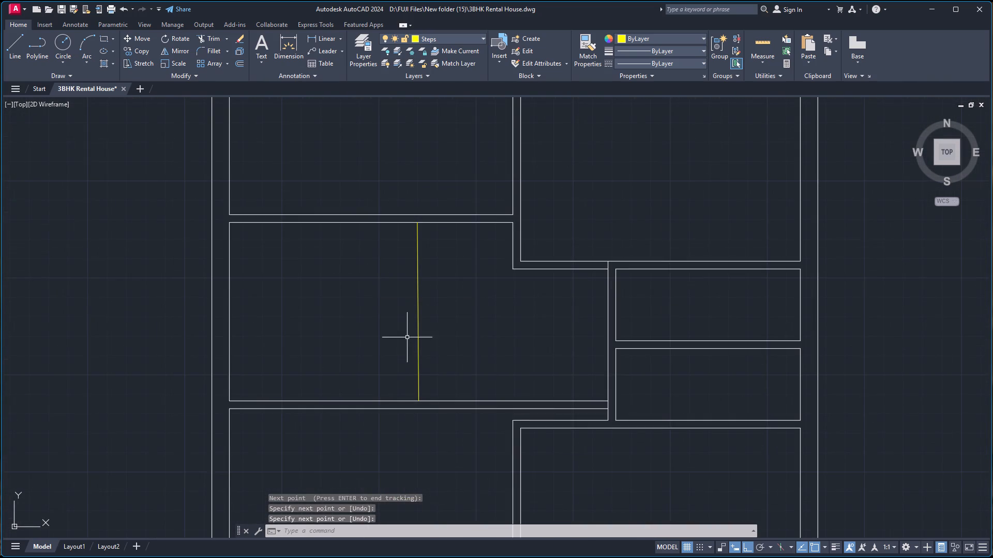
scroll(408, 326, up, 1)
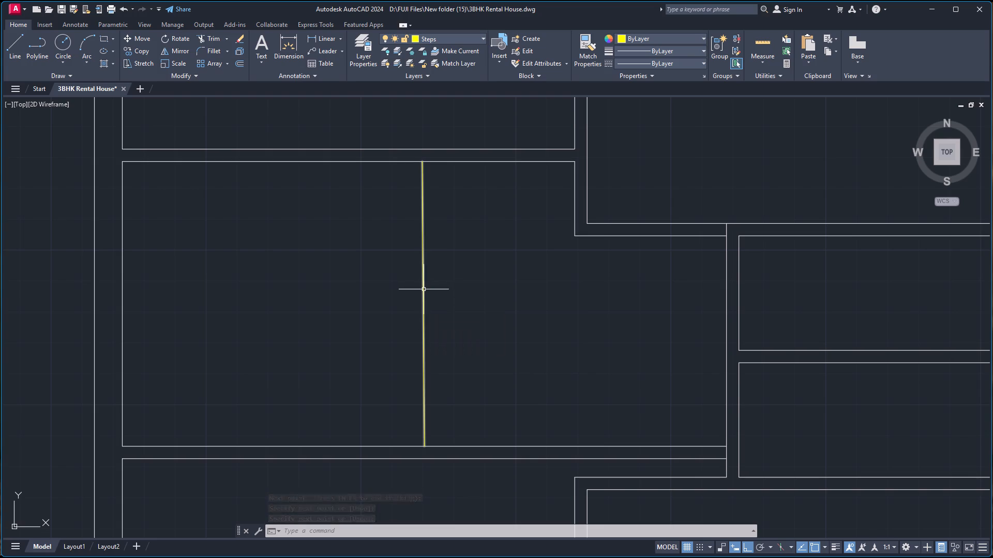
scroll(424, 290, up, 1)
scroll(420, 322, down, 1)
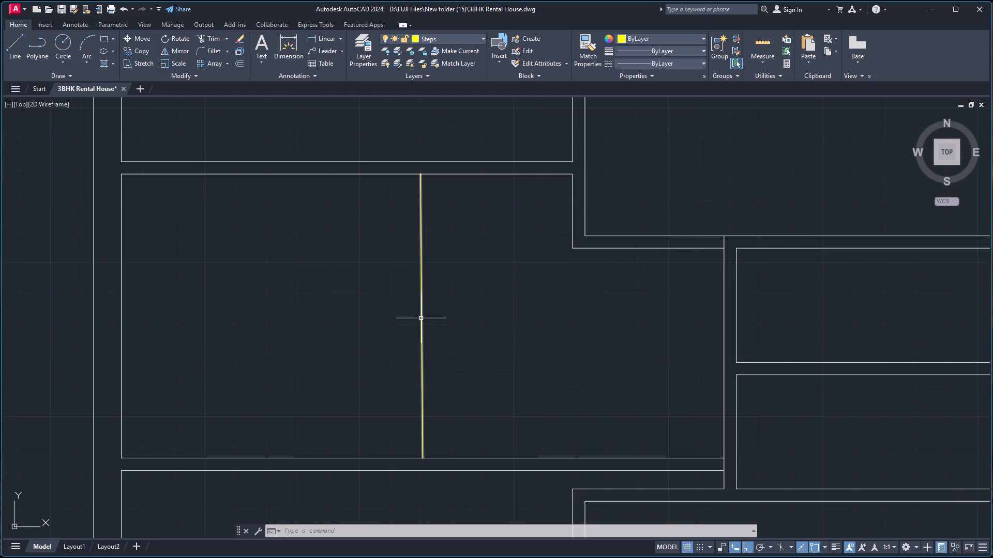
click(421, 318)
text(co)
key(Return)
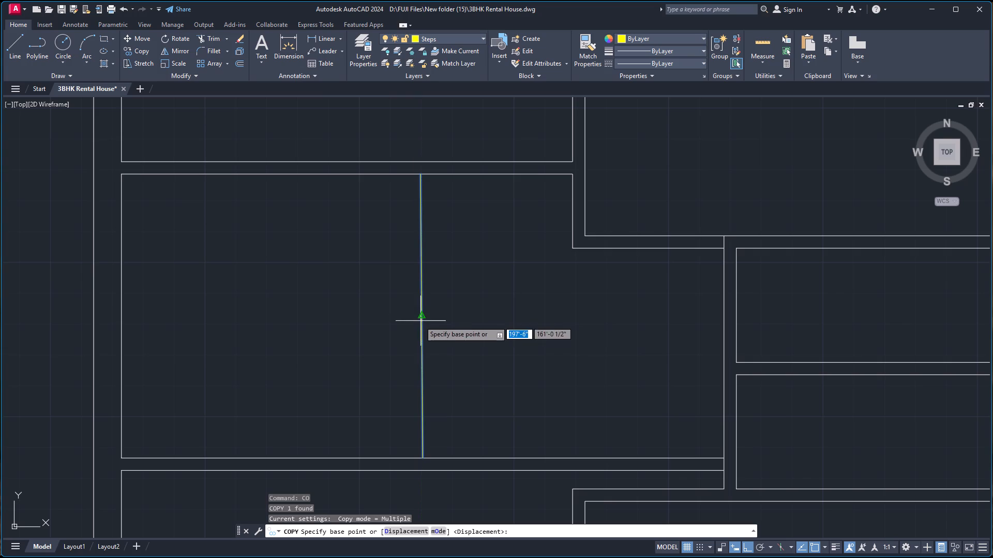
click(419, 318)
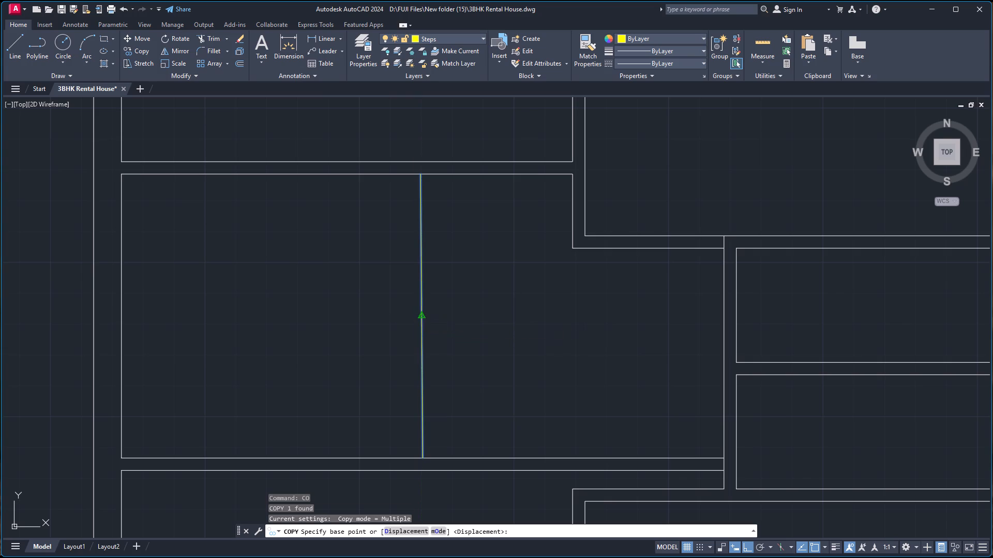
key(a)
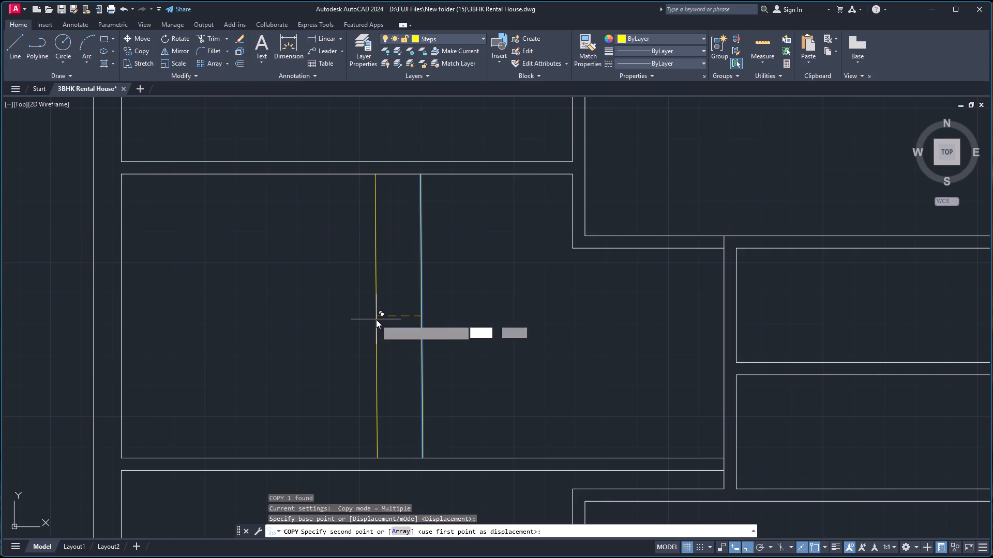
key(Return)
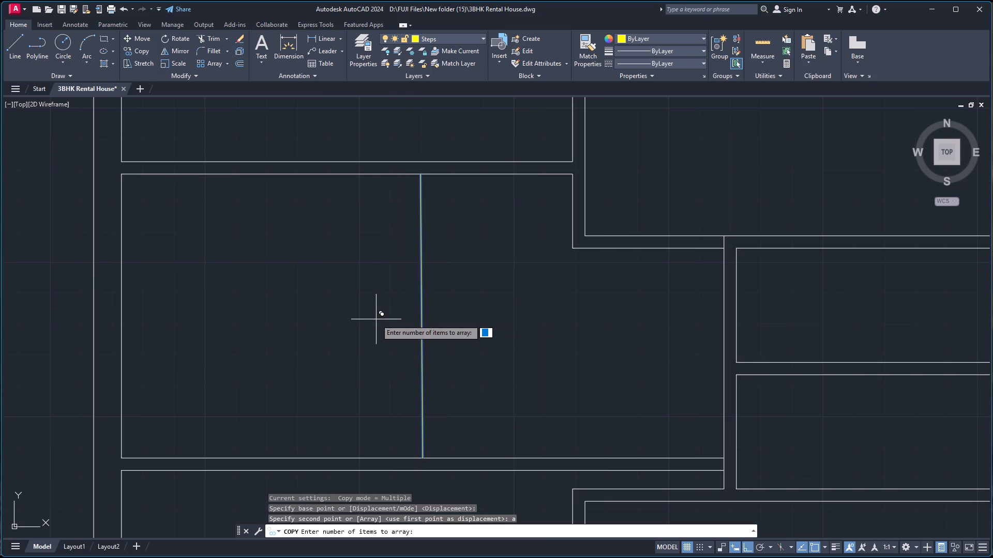
key(8)
key(Return)
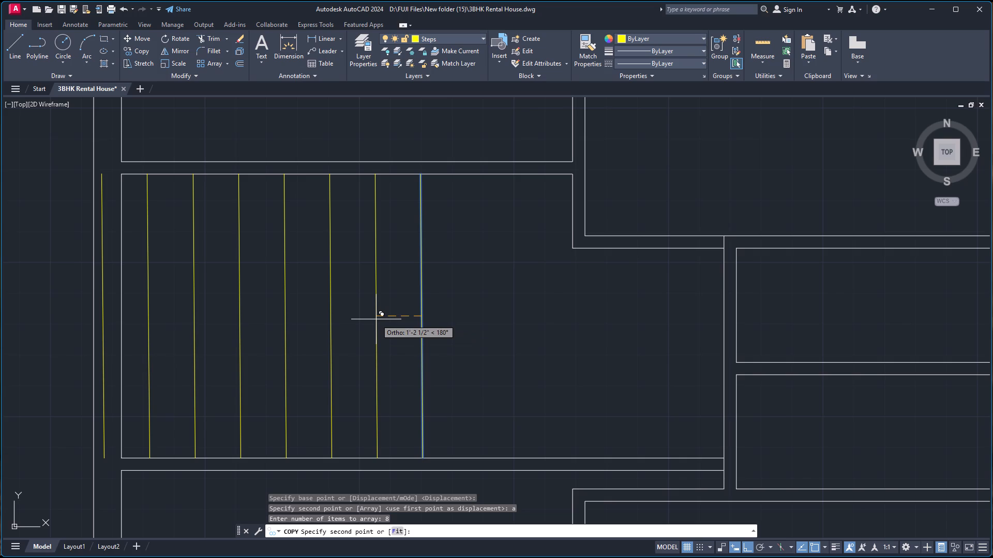
text(10)
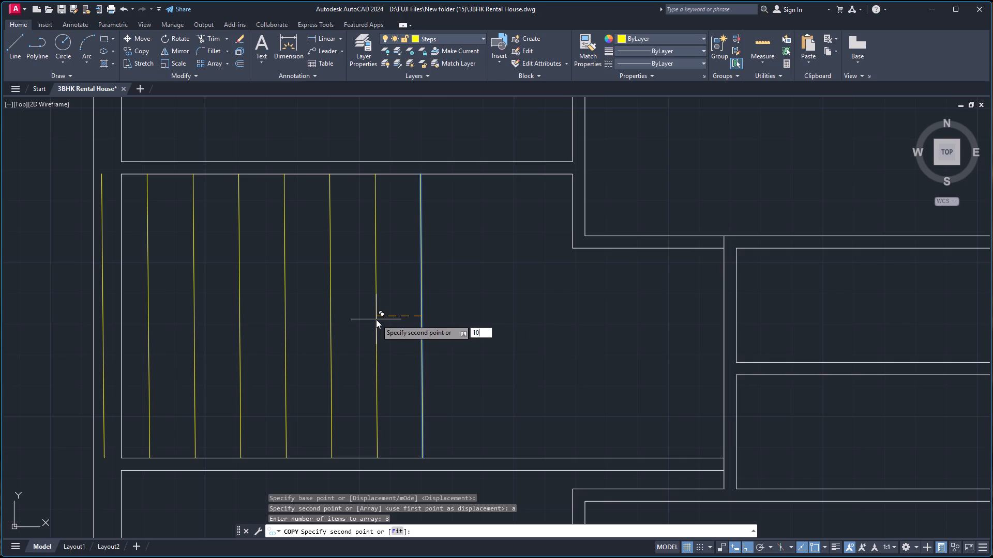
key(Return)
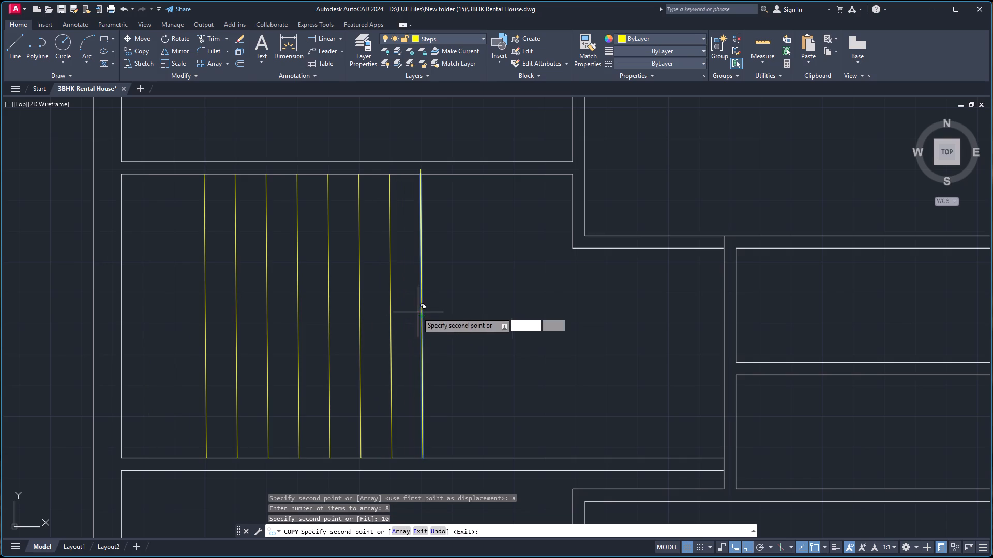
Draw a horizontal line about 2'-3" long from the leftmost step line's midpoint to the left outer wall's inner line.
key(Escape)
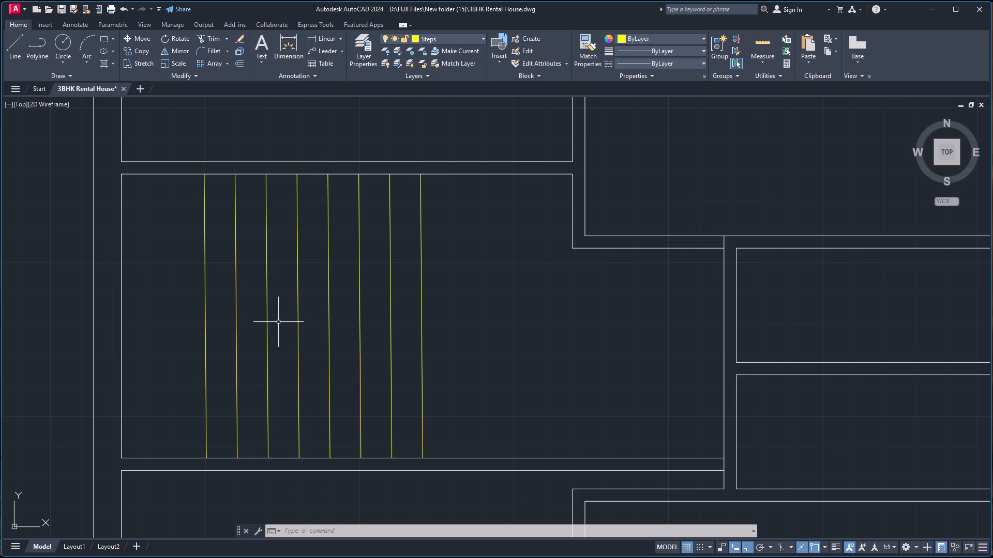
key(l)
key(Return)
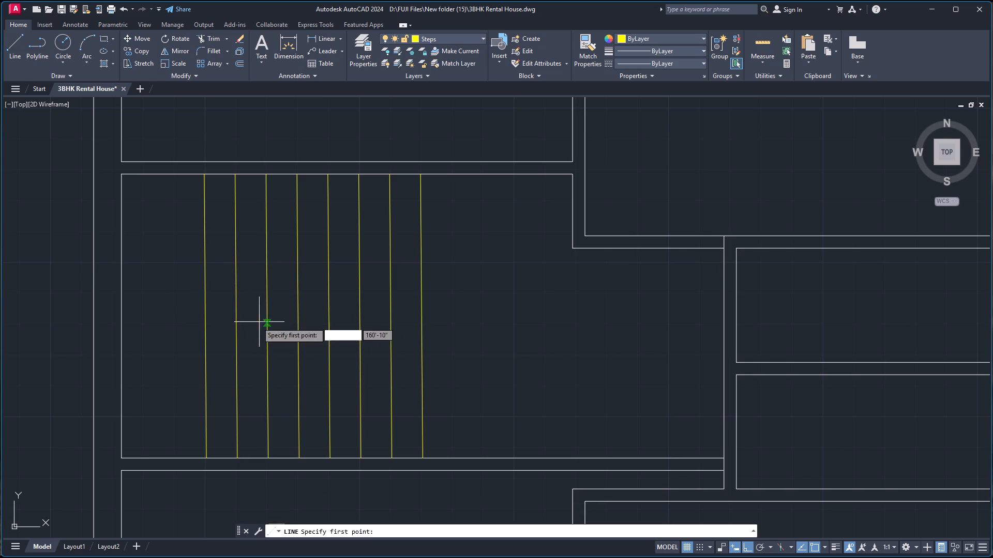
click(205, 316)
click(122, 318)
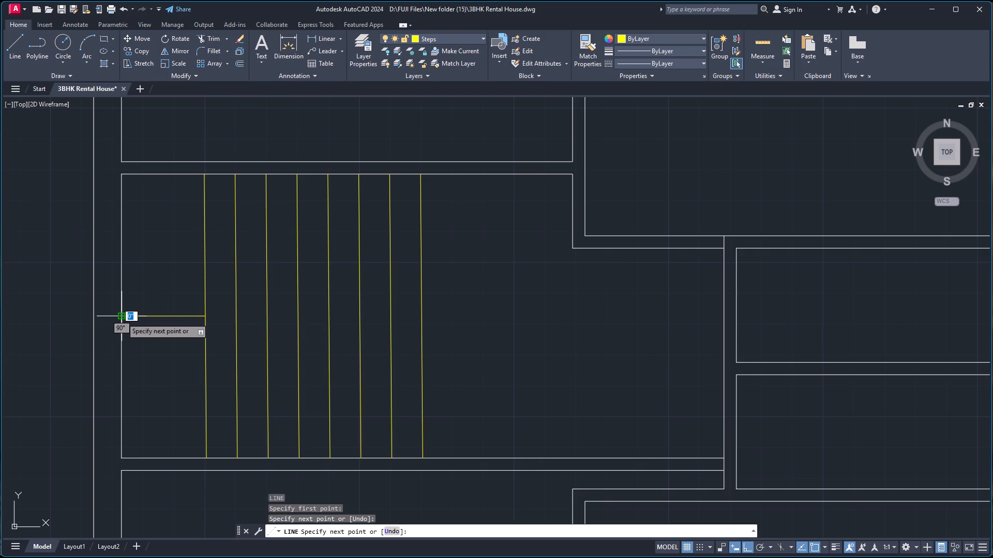
key(space)
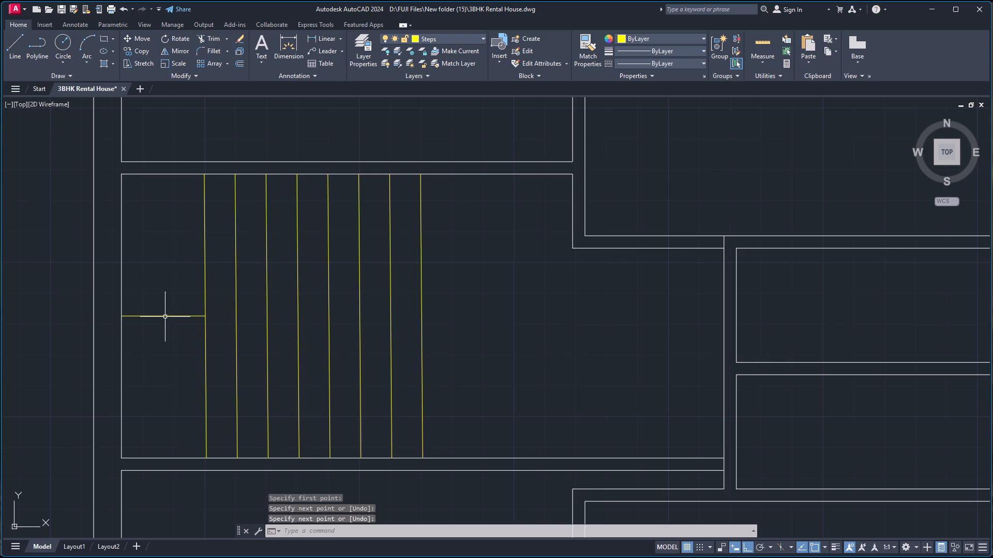
Copy the short horizontal step line 10" upward and 10" downward from its midpoint.
click(166, 316)
key(c)
key(o)
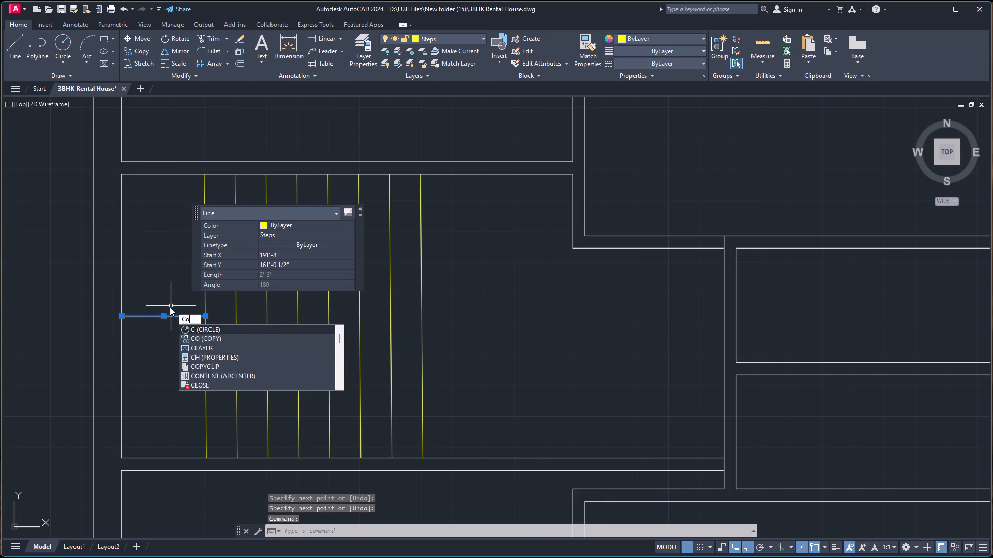
key(Return)
click(163, 317)
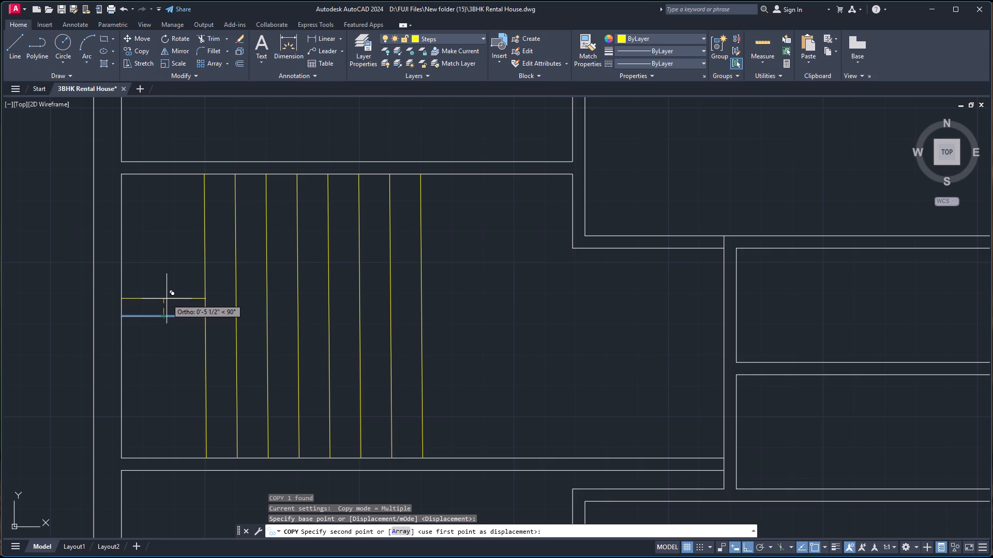
text(10)
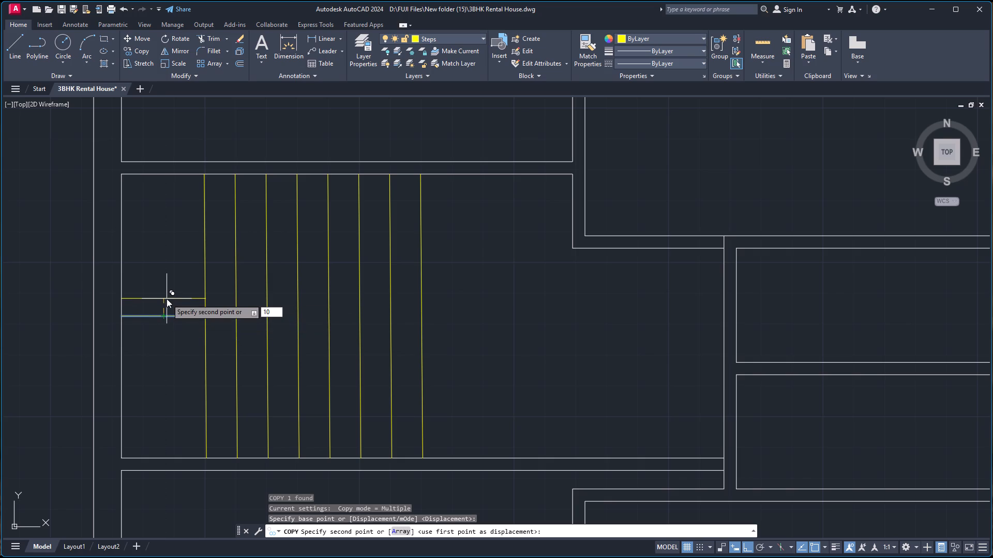
key(Return)
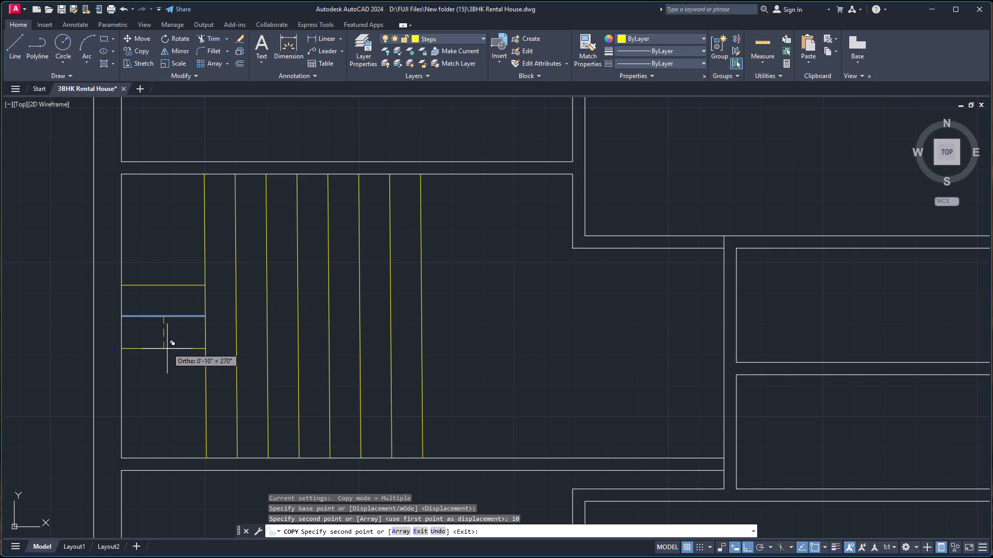
text(10)
key(Return)
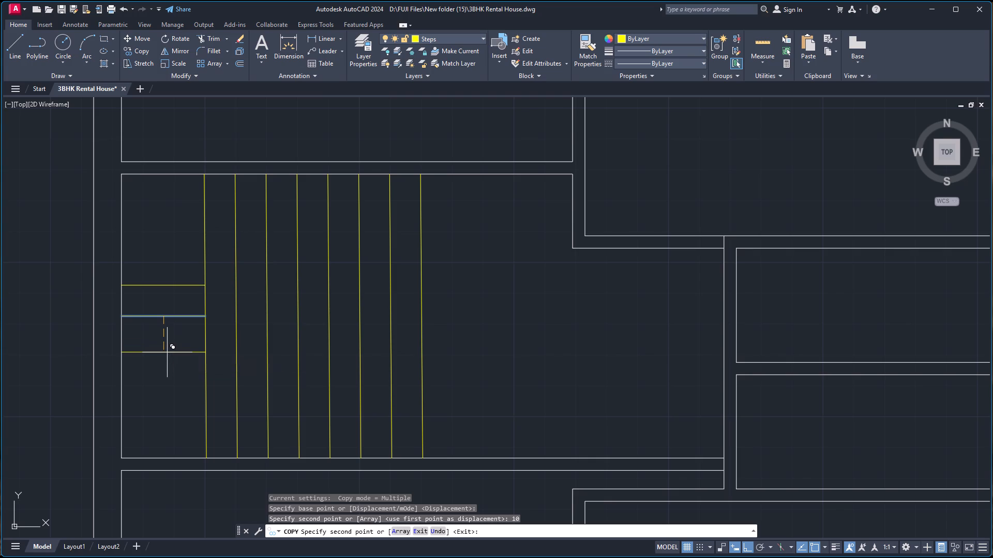
key(space)
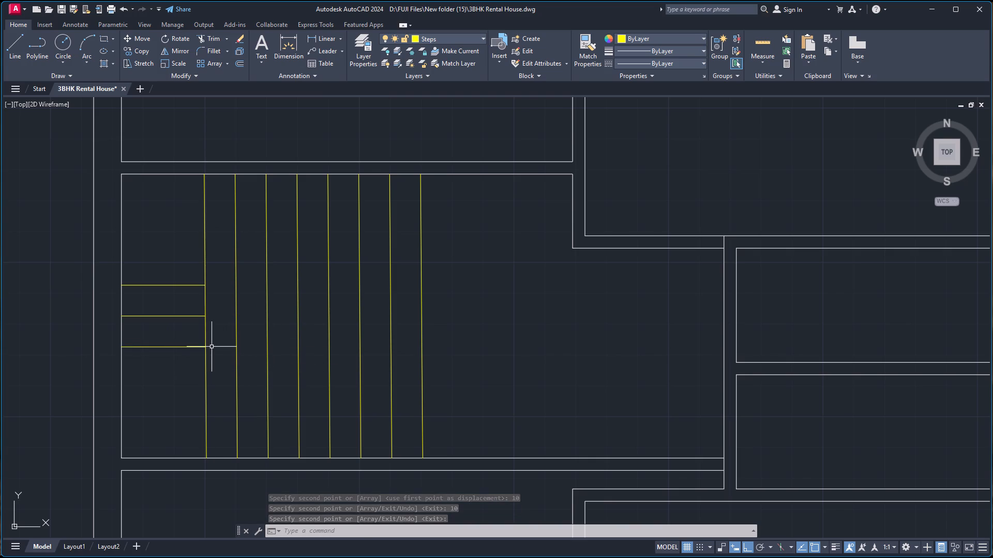
Draw two flight edge lines from the inner ends of the lower and upper short lines across to the rightmost step line.
key(l)
key(Return)
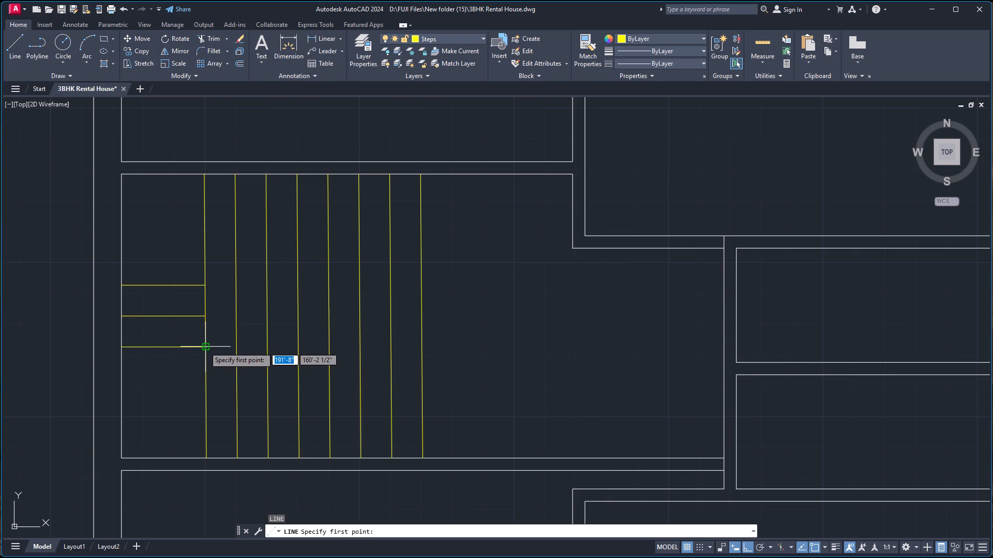
click(202, 347)
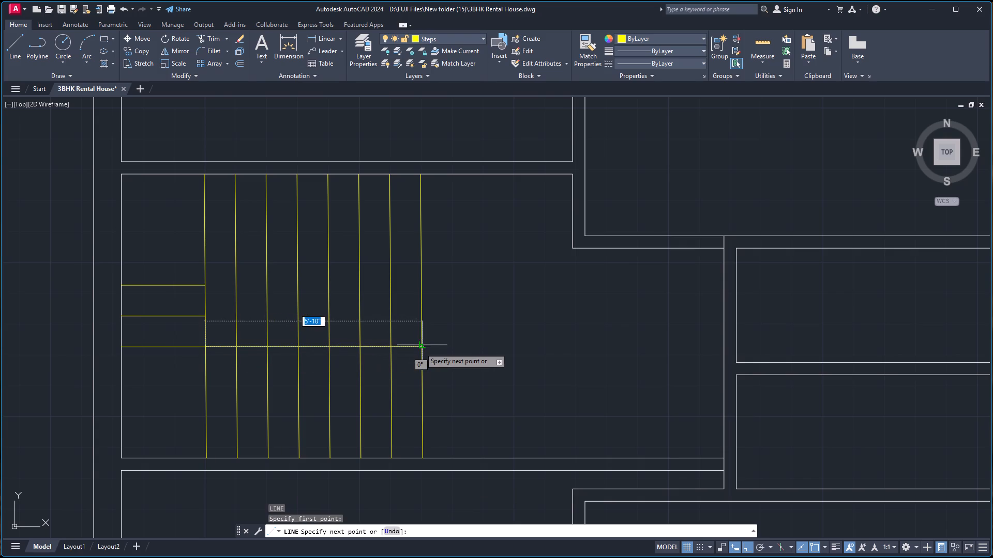
click(420, 348)
key(space)
key(space)
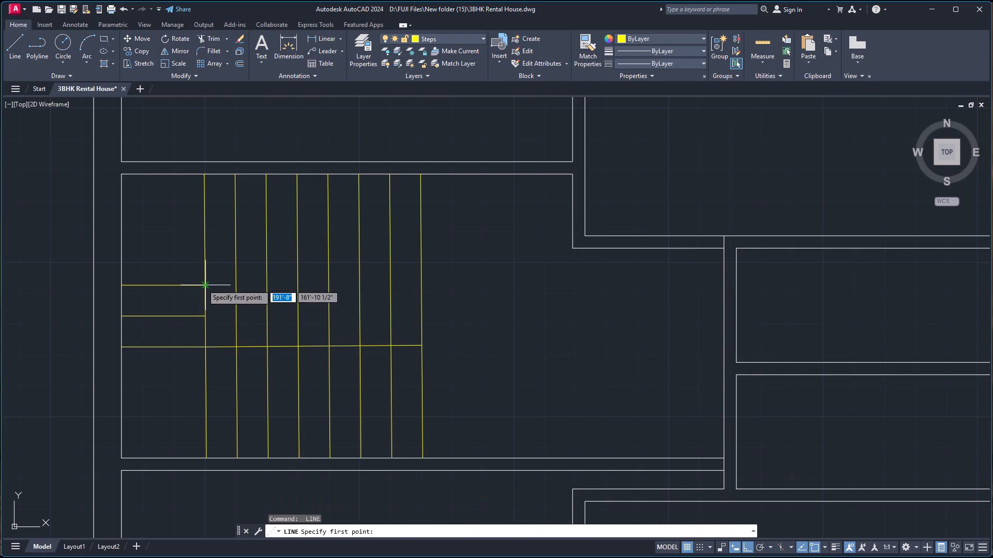
click(204, 284)
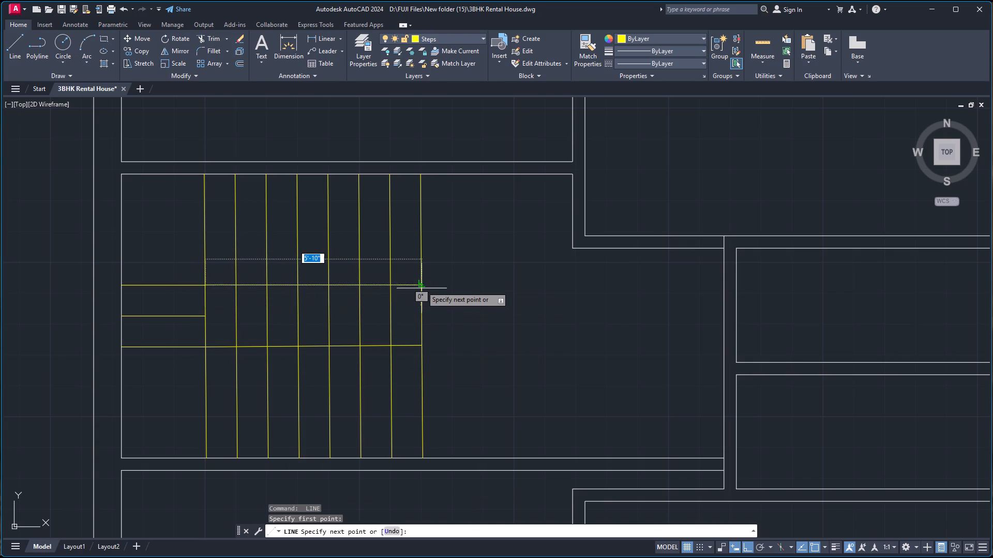
click(421, 283)
key(space)
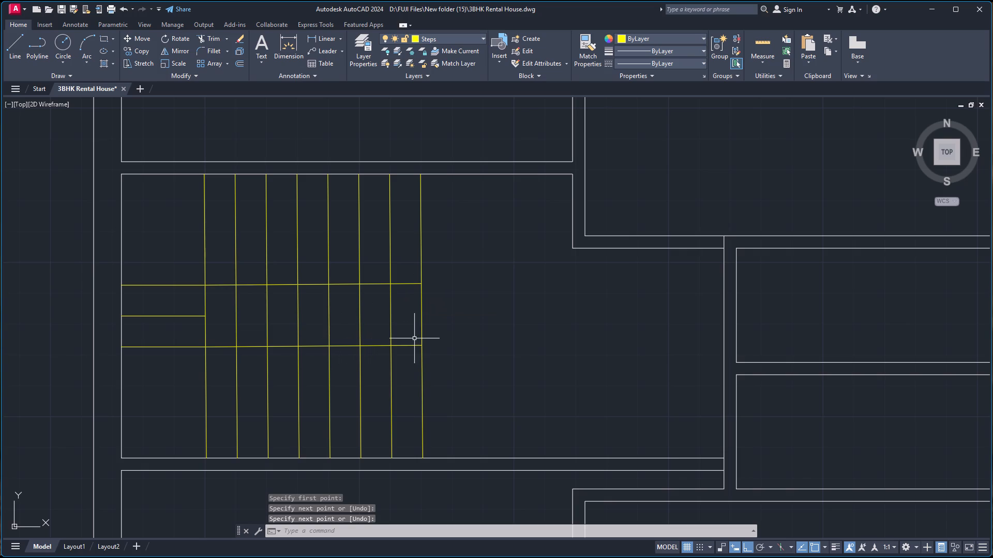
Trim the step line portions between the two flight edge lines, keeping the leftmost step line whole.
text(tr)
key(Return)
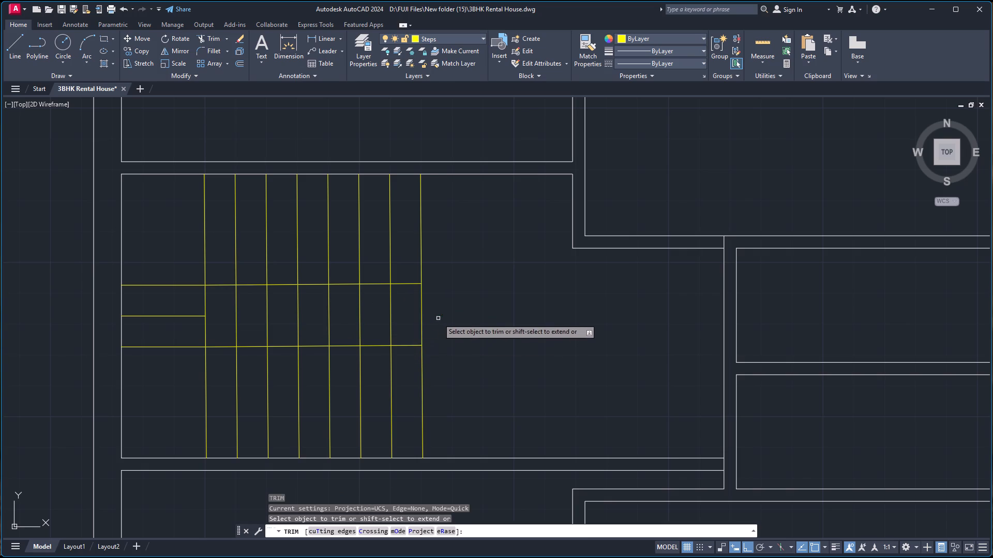
click(438, 318)
click(228, 320)
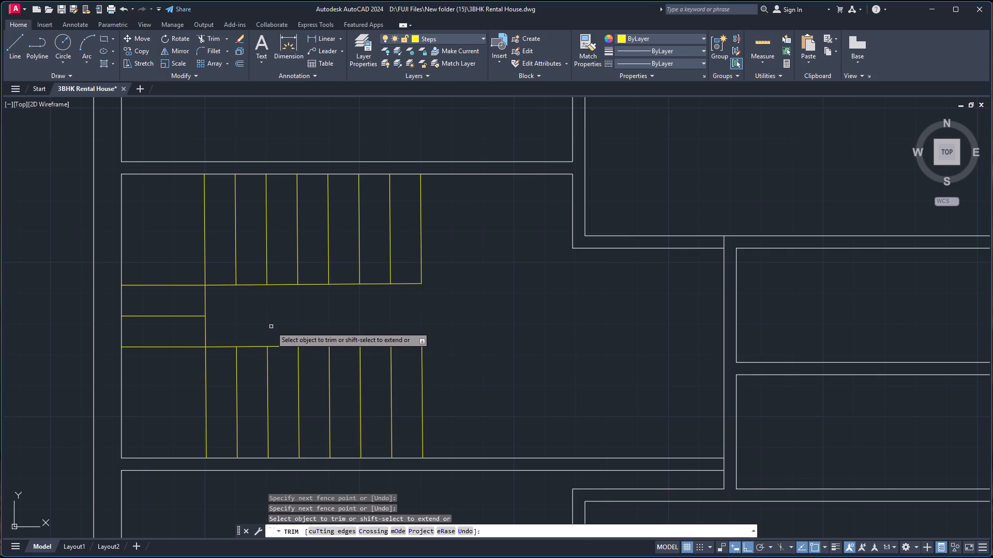
key(space)
Draw diagonal winder lines from the leftmost step line's two flight-edge junctions to the room's lower-left and upper-left corners.
text(l)
key(Return)
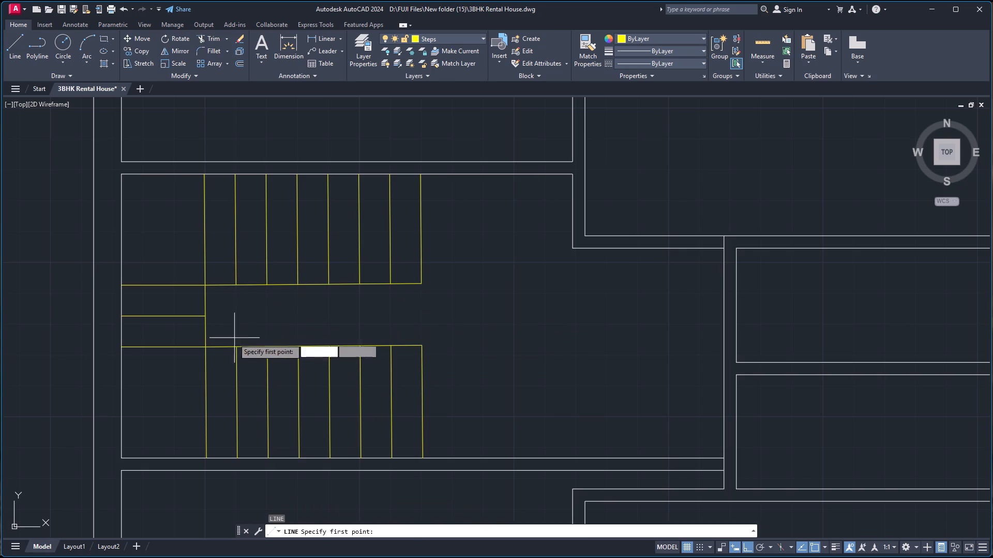
click(204, 350)
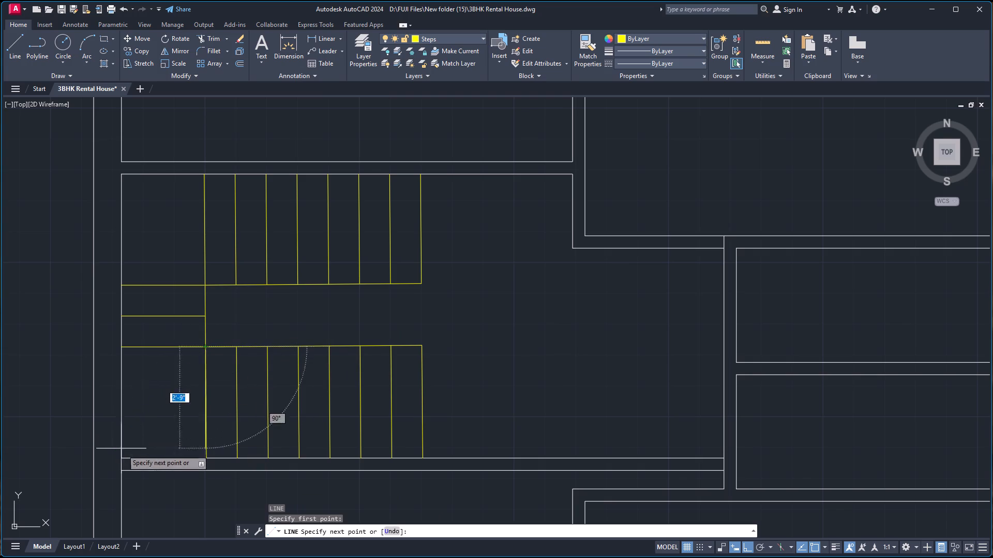
click(121, 456)
key(space)
key(space)
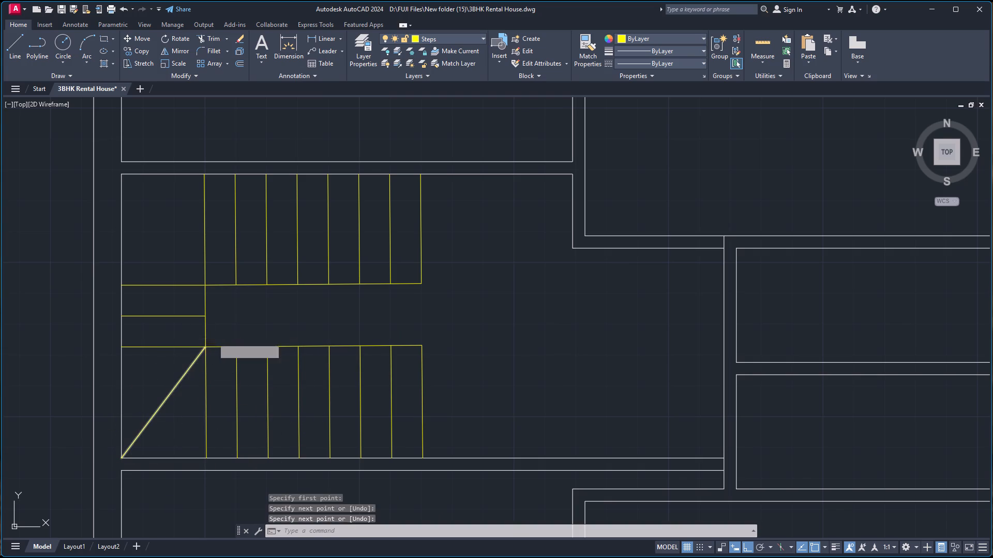
click(205, 287)
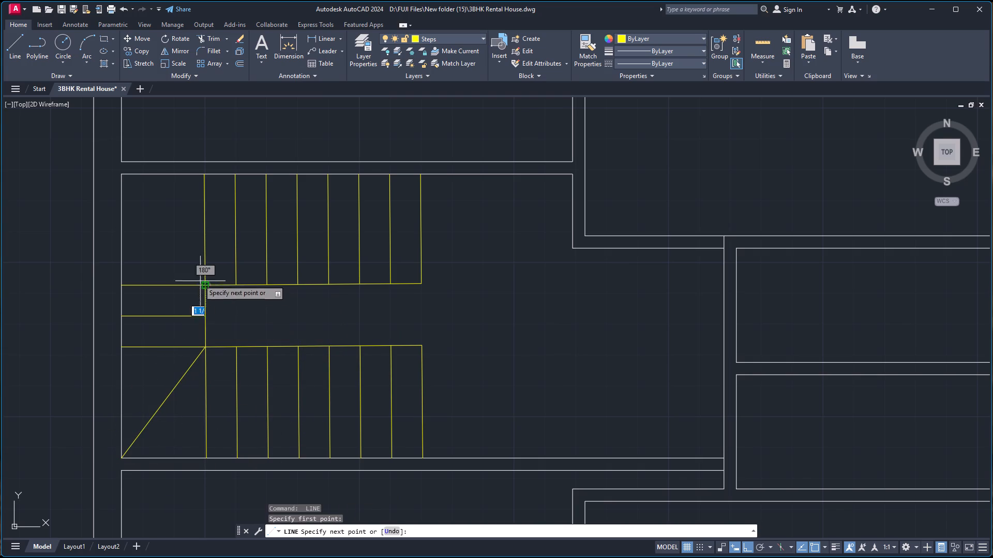
click(123, 174)
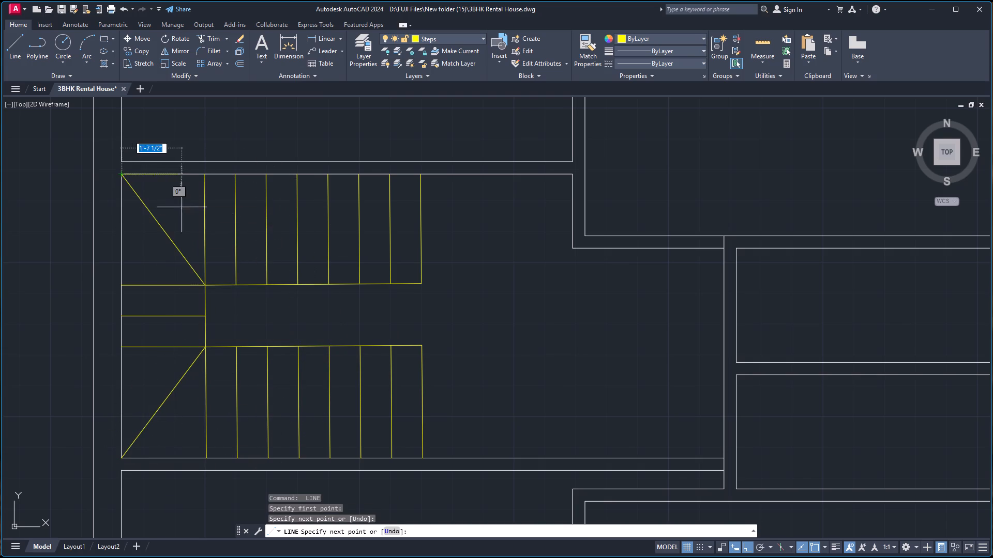
key(space)
Make Walls the current layer.
scroll(454, 306, down, 3)
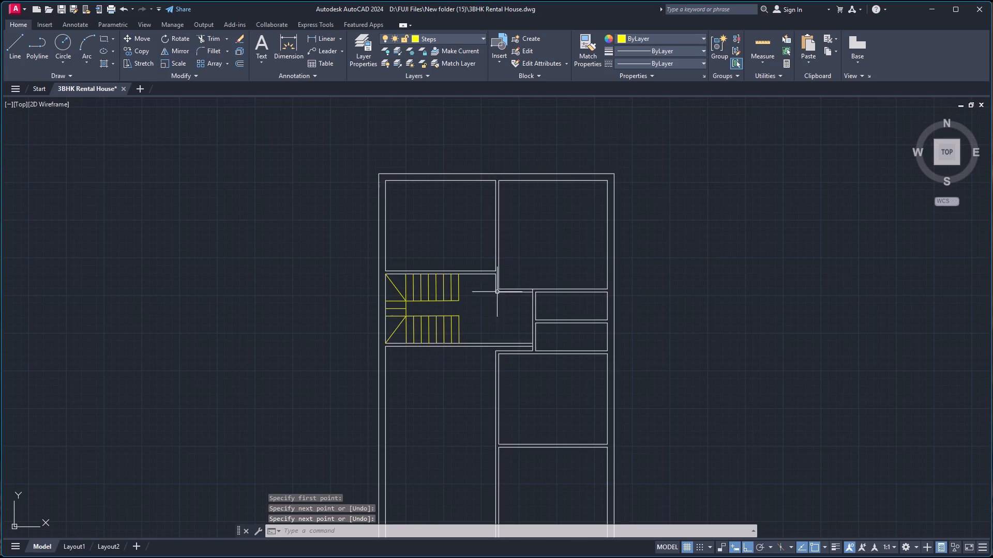
scroll(524, 225, down, 2)
scroll(537, 208, up, 2)
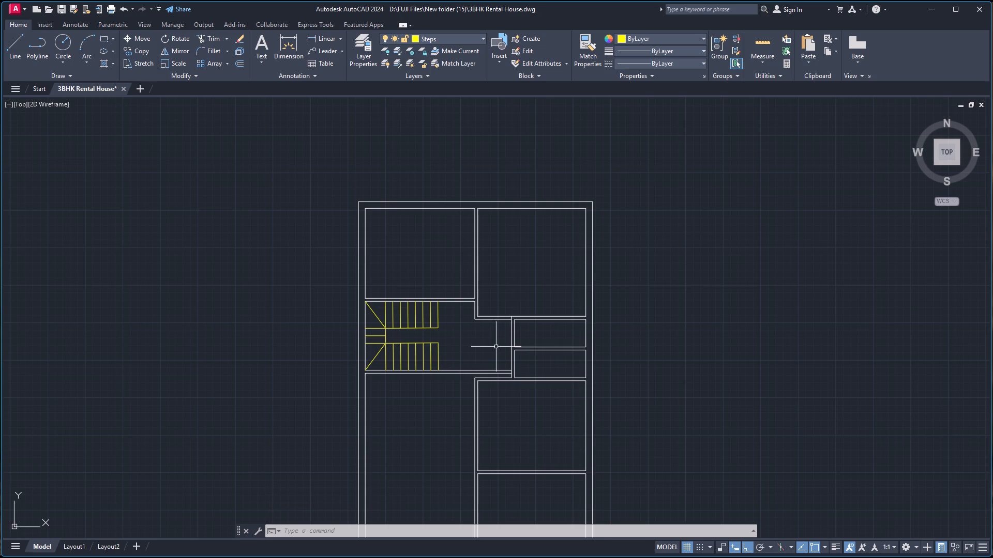
scroll(465, 354, up, 2)
scroll(419, 387, up, 2)
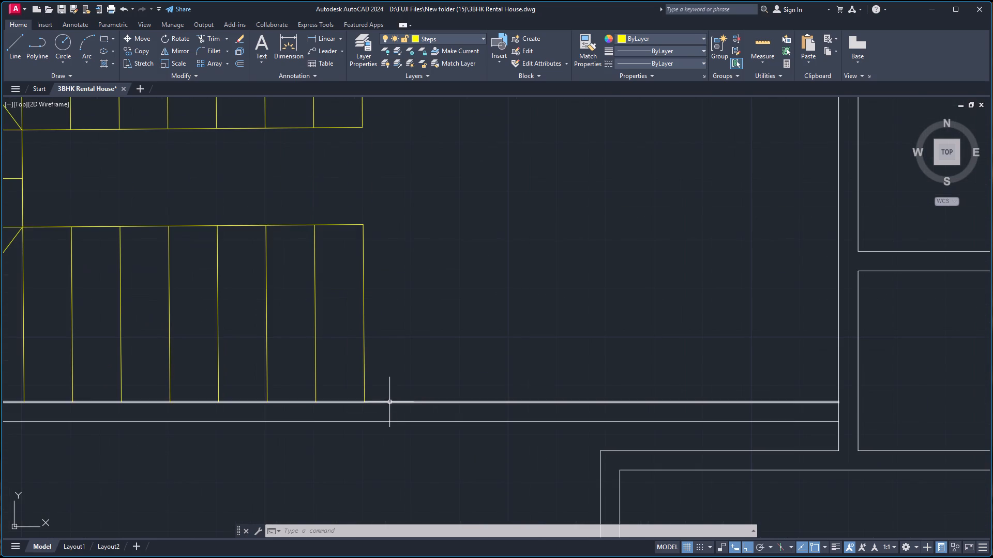
click(462, 38)
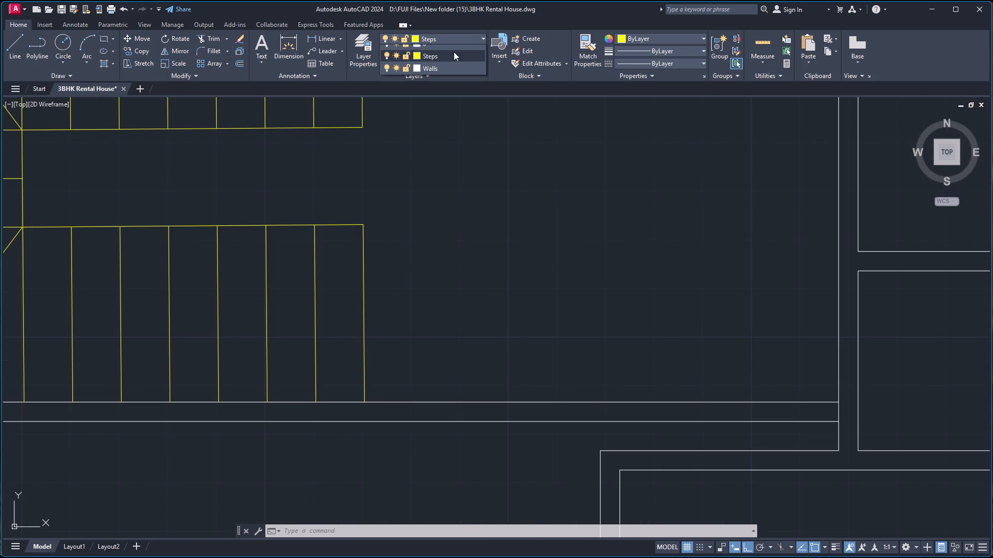
click(445, 52)
click(464, 38)
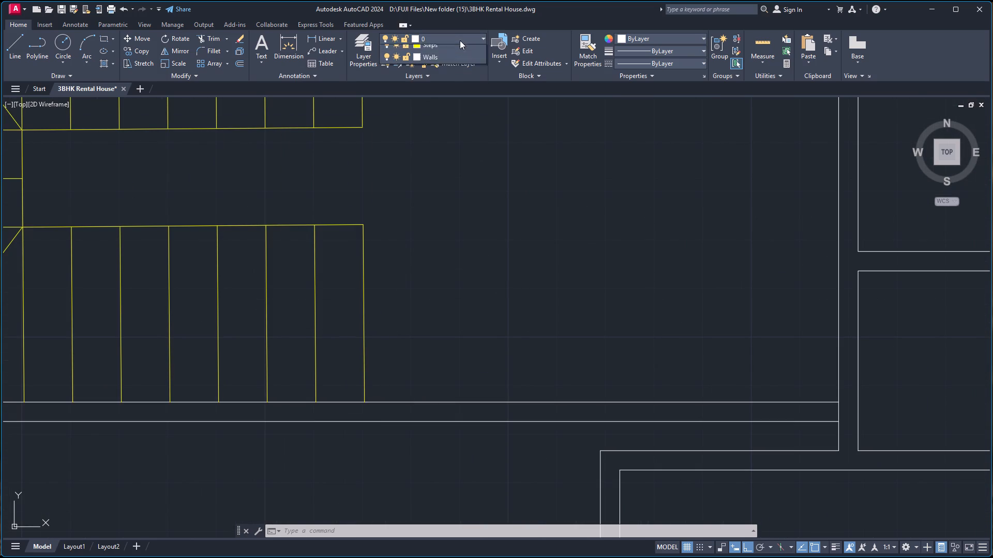
click(430, 74)
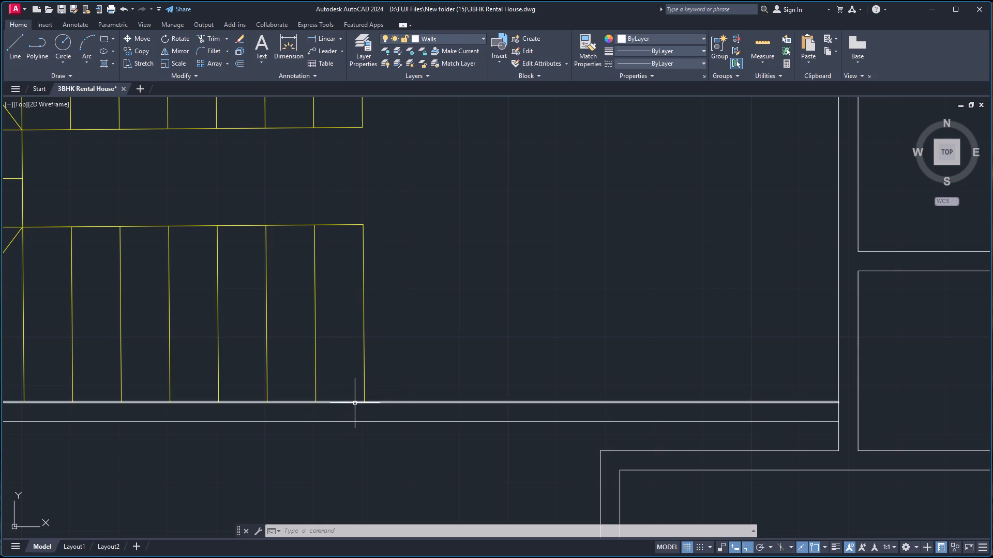
Draw a line straight across the lower wall's thickness from the rightmost step line's lower end.
scroll(355, 403, up, 2)
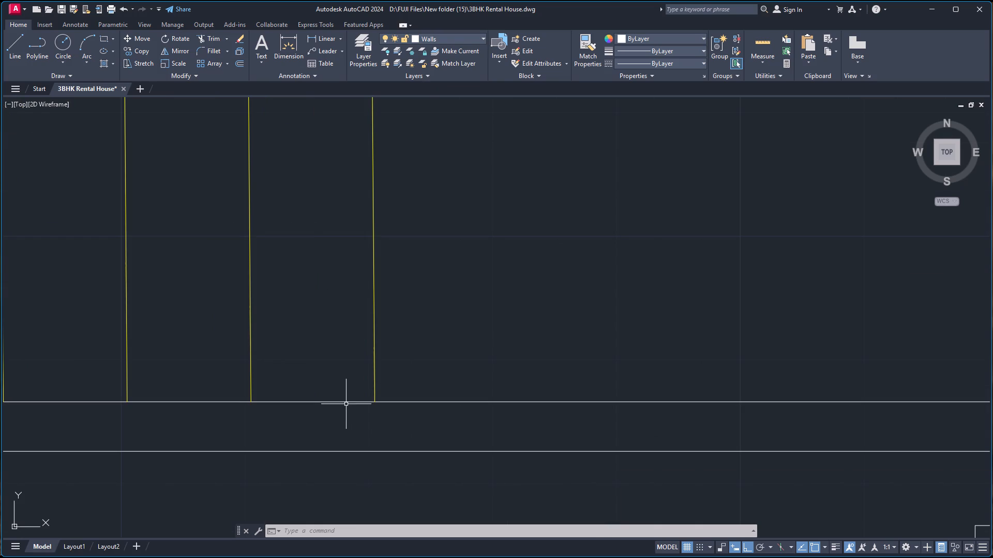
scroll(354, 416, up, 2)
key(l)
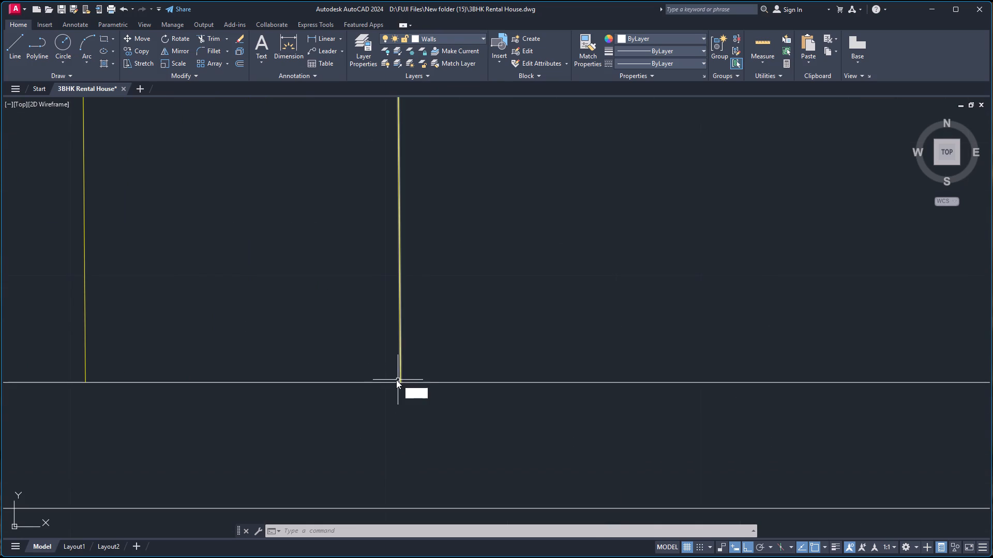
key(Return)
click(400, 383)
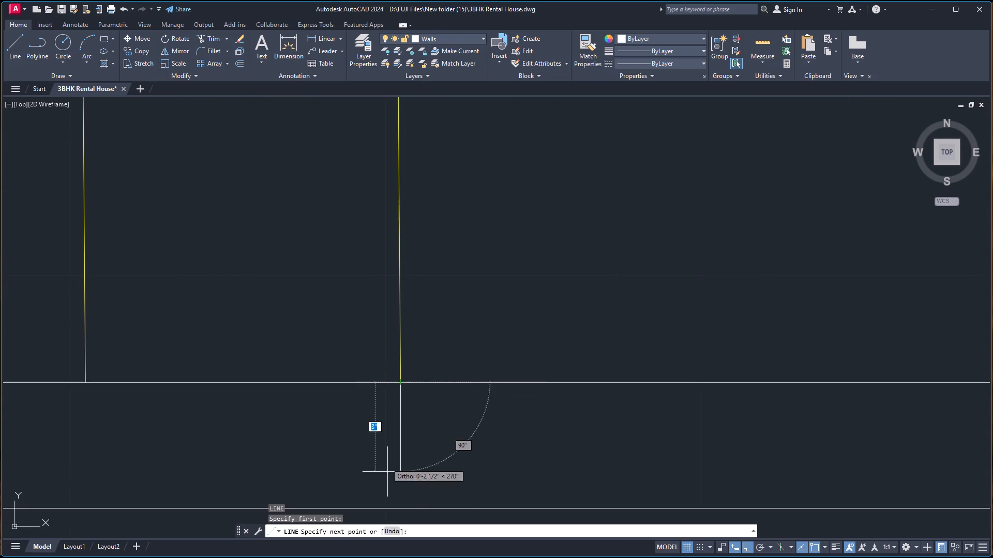
click(400, 506)
key(space)
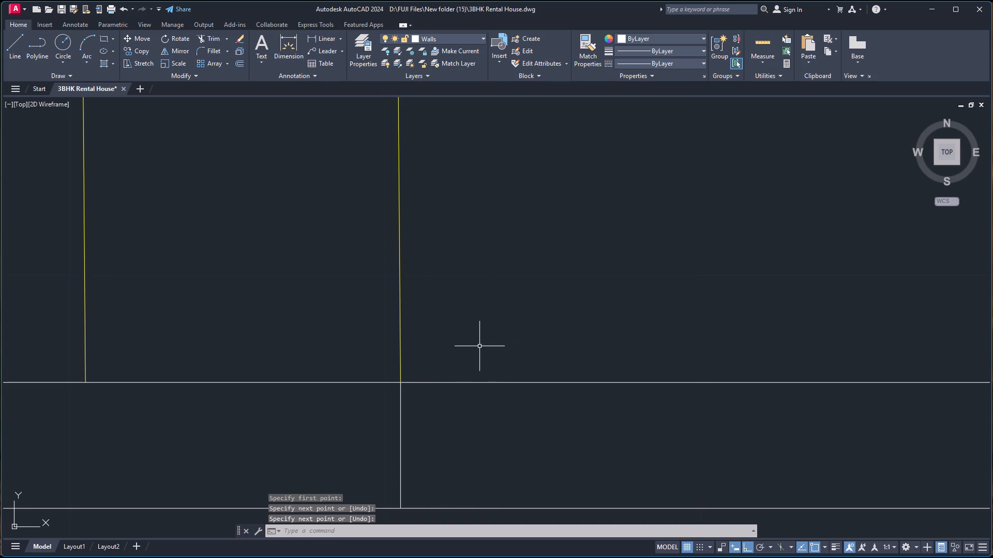
Draw a line straight across the upper stair wall's thickness from the rightmost step line's upper end.
scroll(508, 310, down, 3)
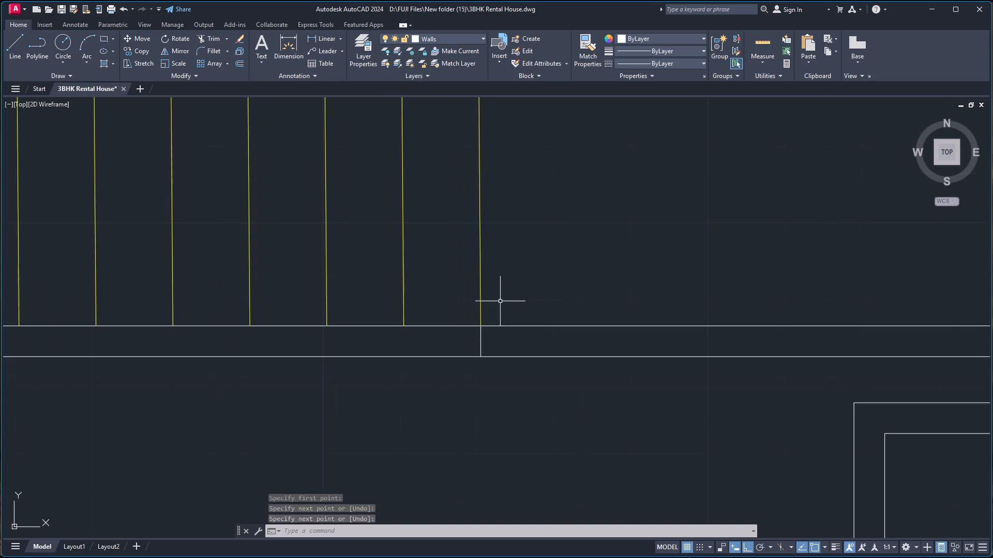
scroll(495, 244, down, 4)
scroll(494, 113, up, 4)
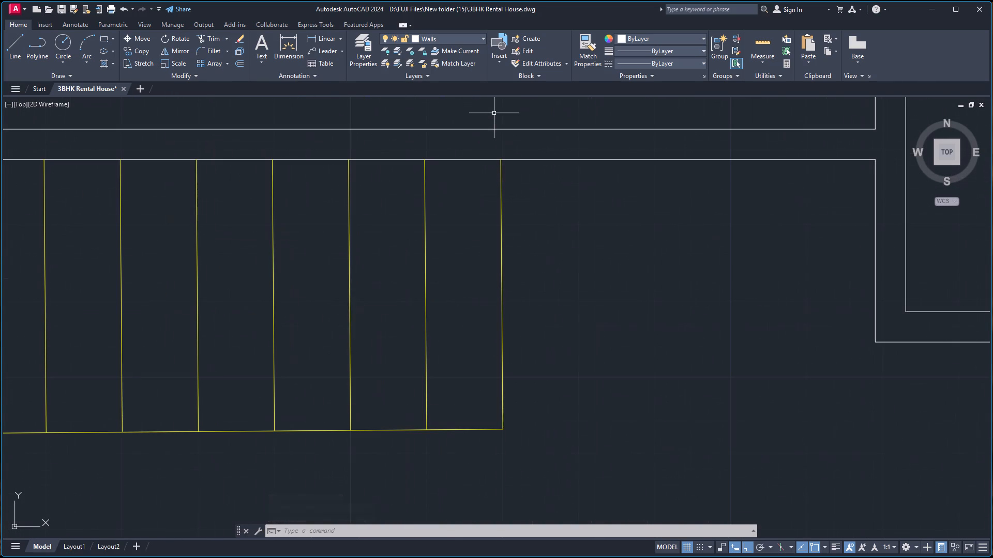
key(space)
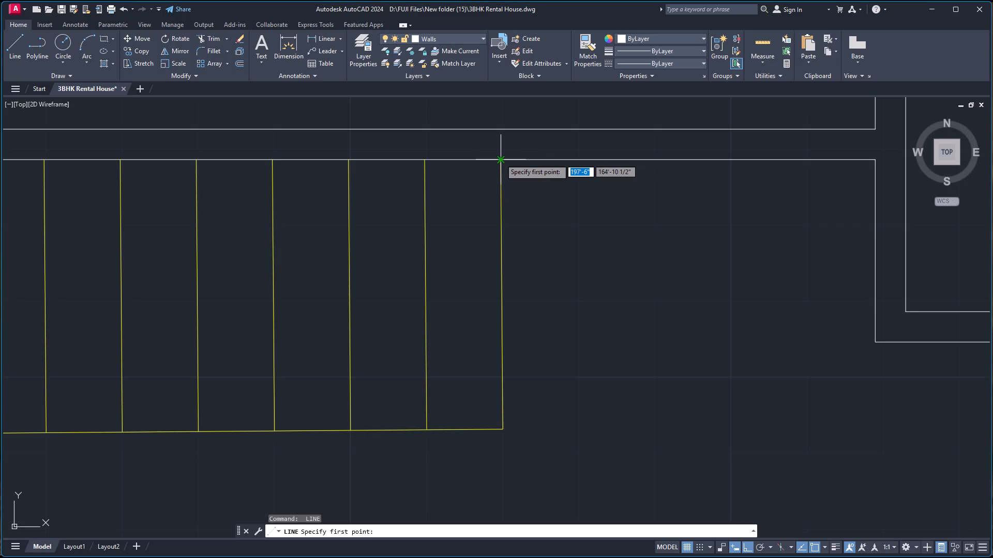
click(500, 159)
click(502, 129)
key(space)
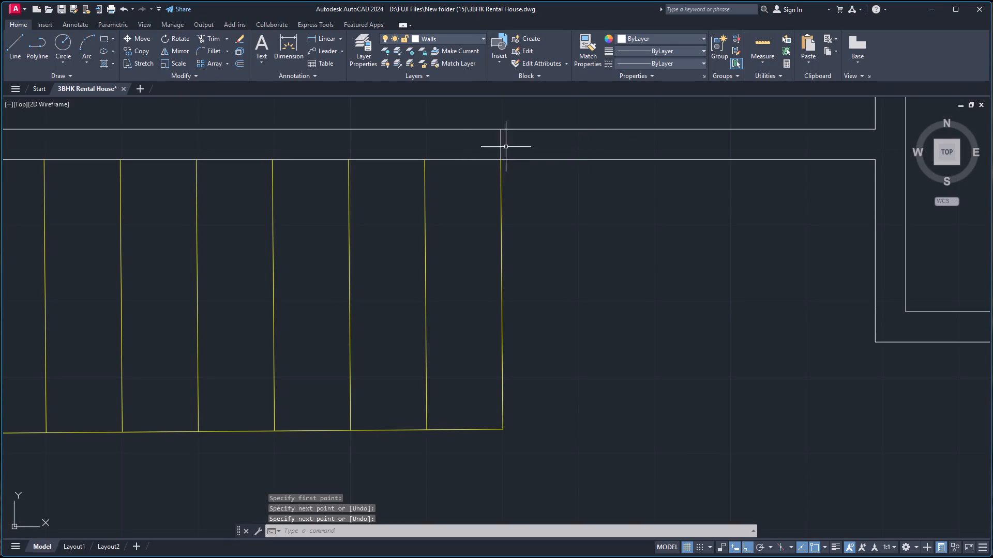
Trim both lines of the wall below the staircase between the rightmost step line and the passage's far wall.
scroll(597, 264, down, 5)
scroll(652, 320, up, 2)
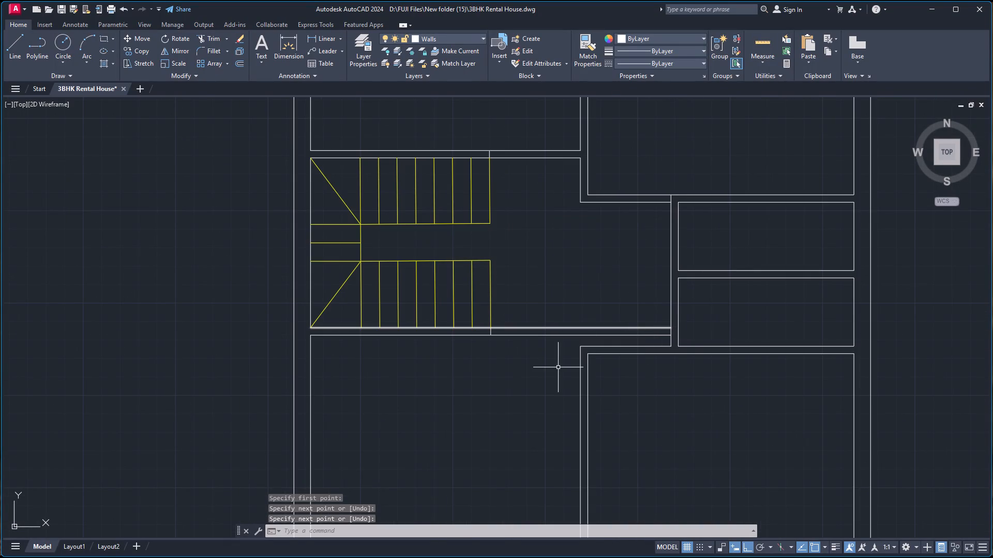
text(tr)
key(Return)
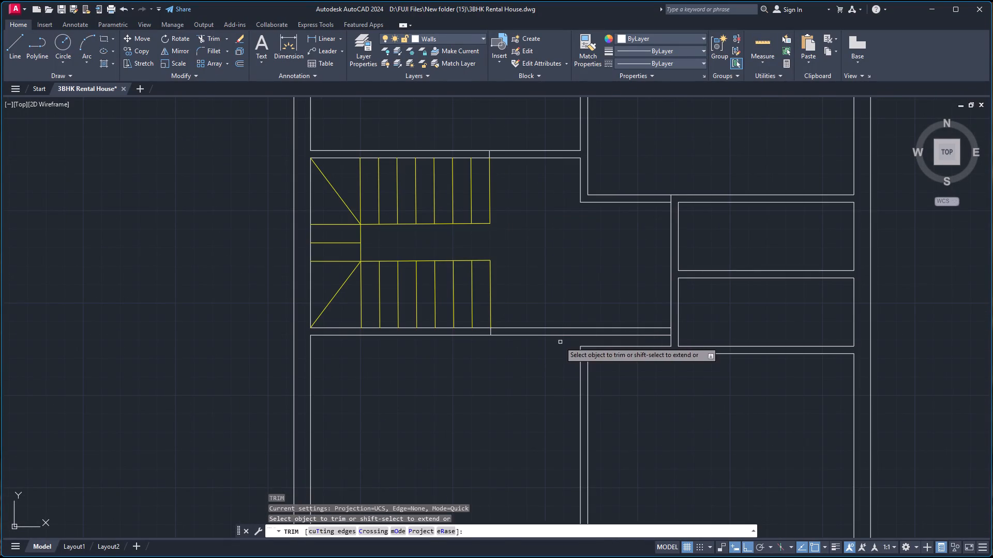
click(562, 350)
click(568, 308)
scroll(610, 295, down, 2)
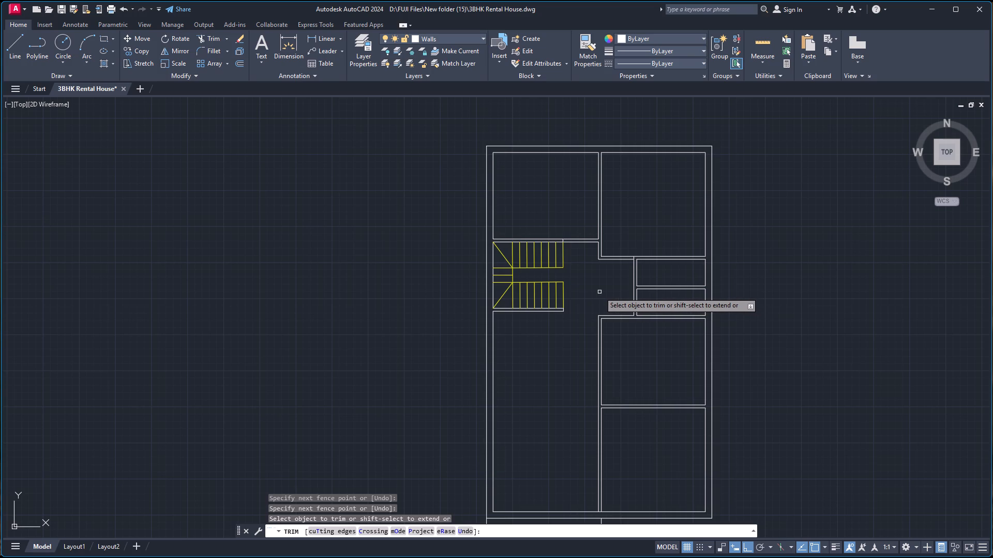
scroll(618, 268, up, 2)
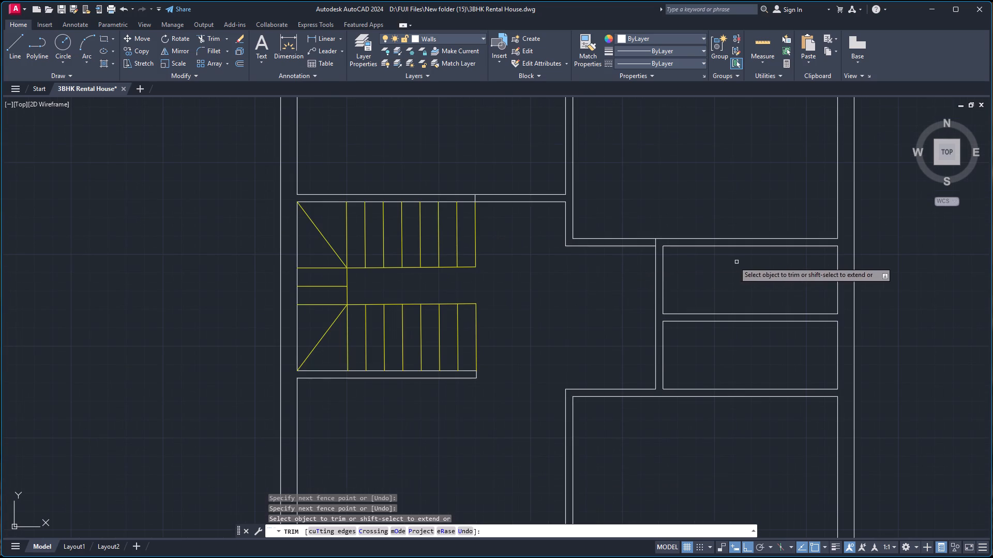
scroll(660, 245, up, 1)
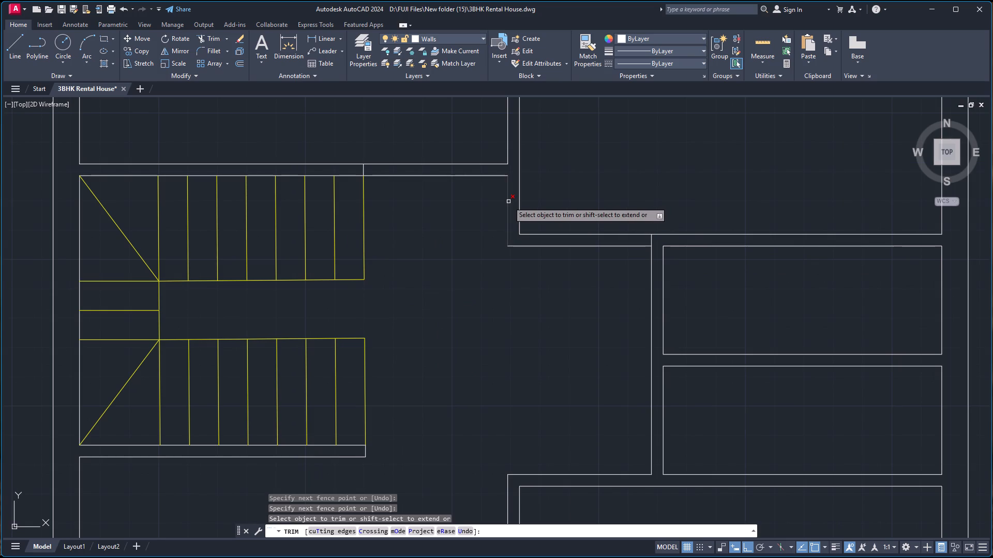
key(l)
key(Return)
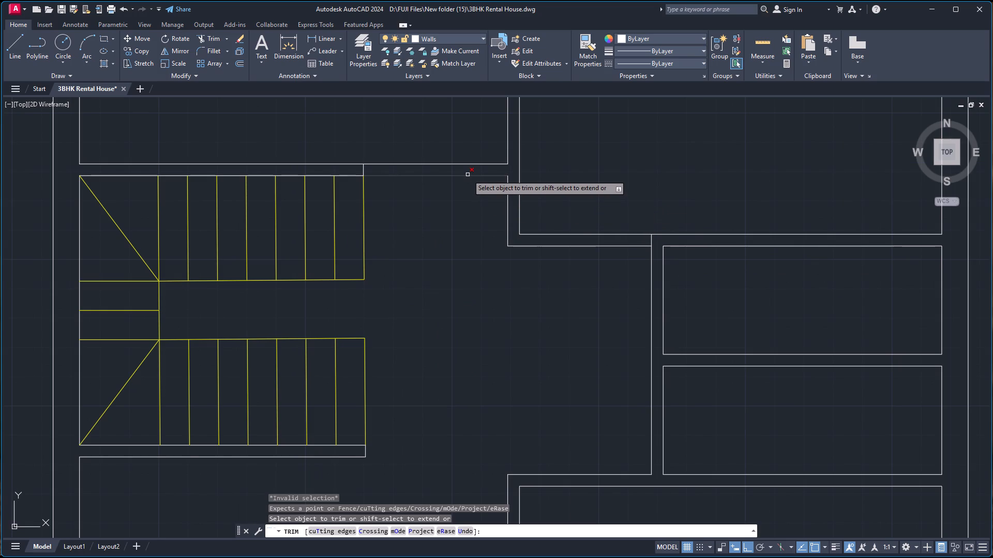
key(Escape)
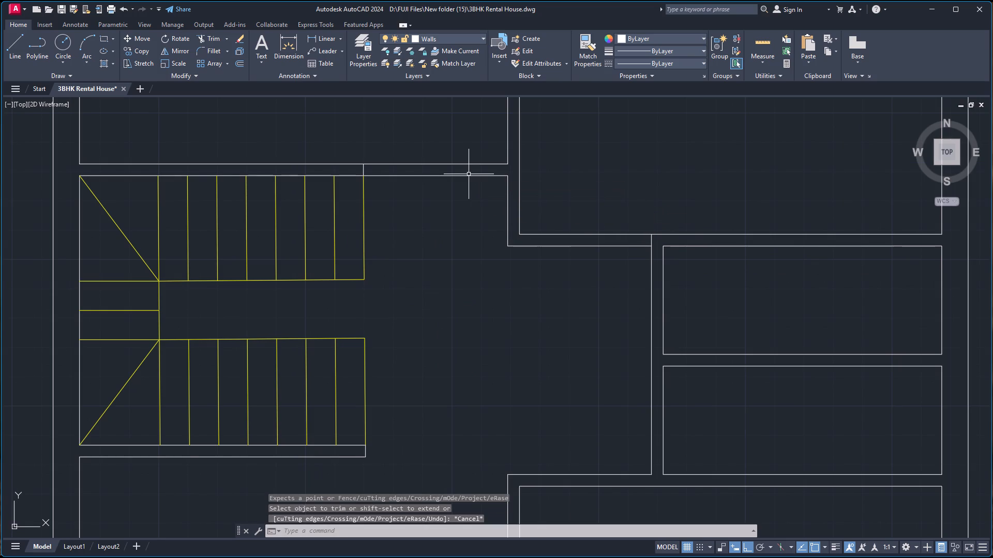
Draw a line across the wall above the staircase, just short of that wall's right-hand corner.
key(l)
key(Return)
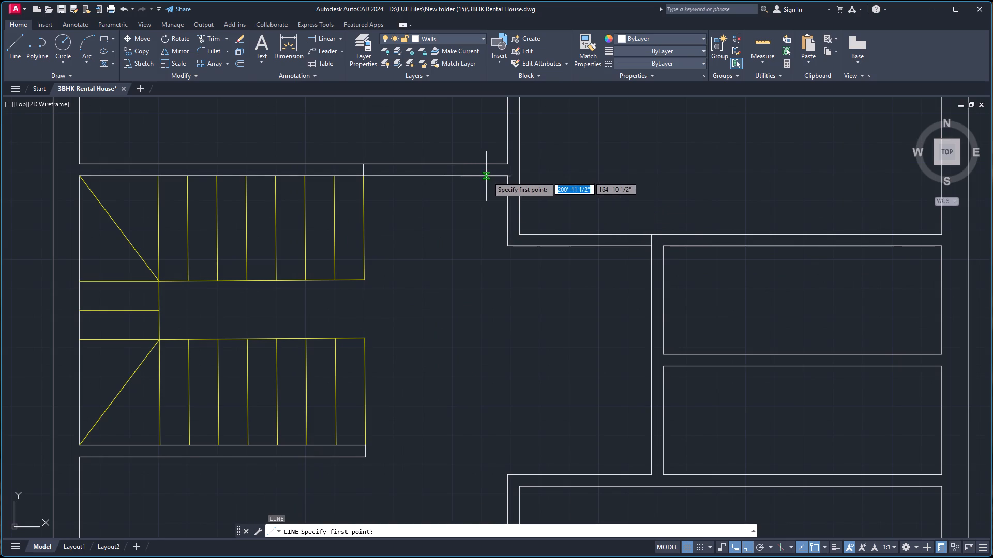
click(492, 176)
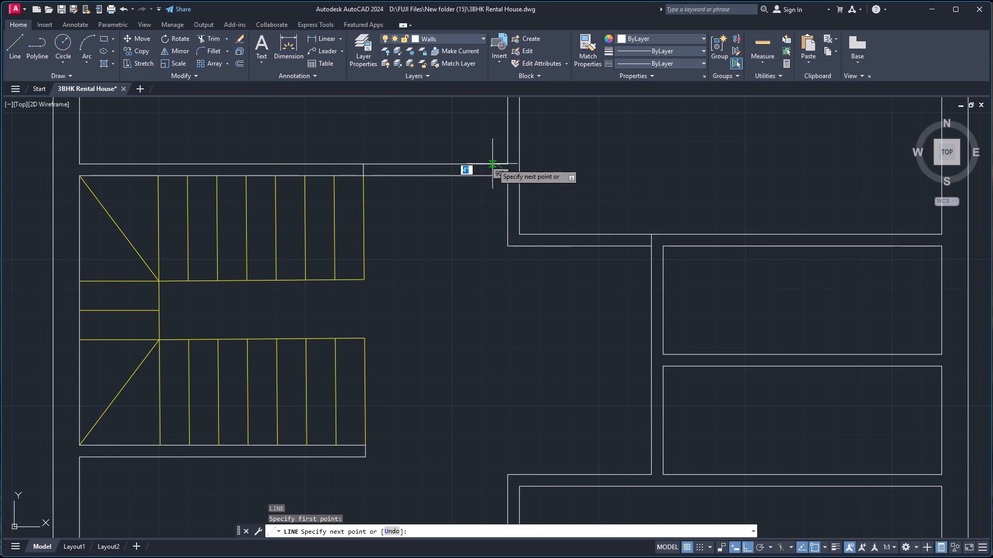
click(492, 163)
key(space)
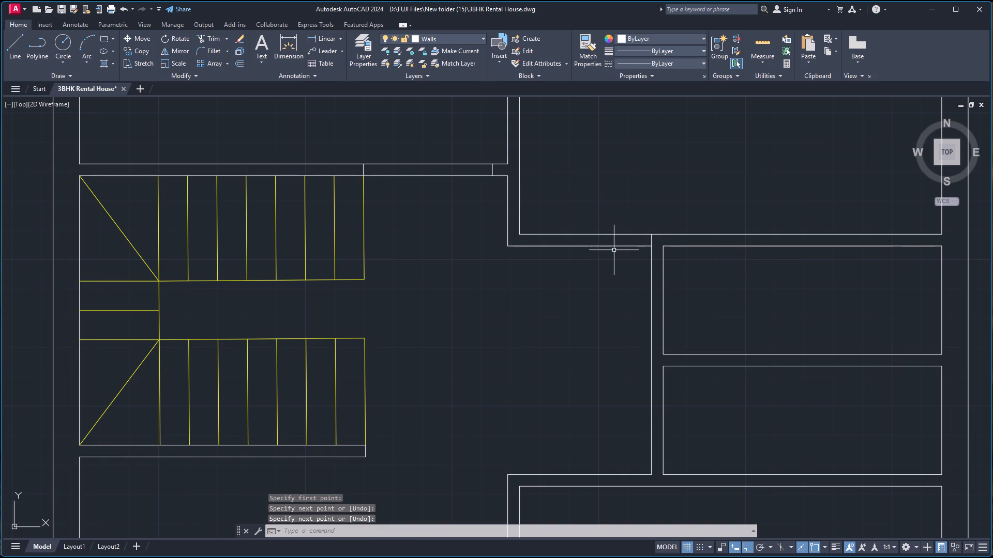
Draw a line across the upper-right room's bottom wall, a short distance in from the room's lower-left corner.
key(space)
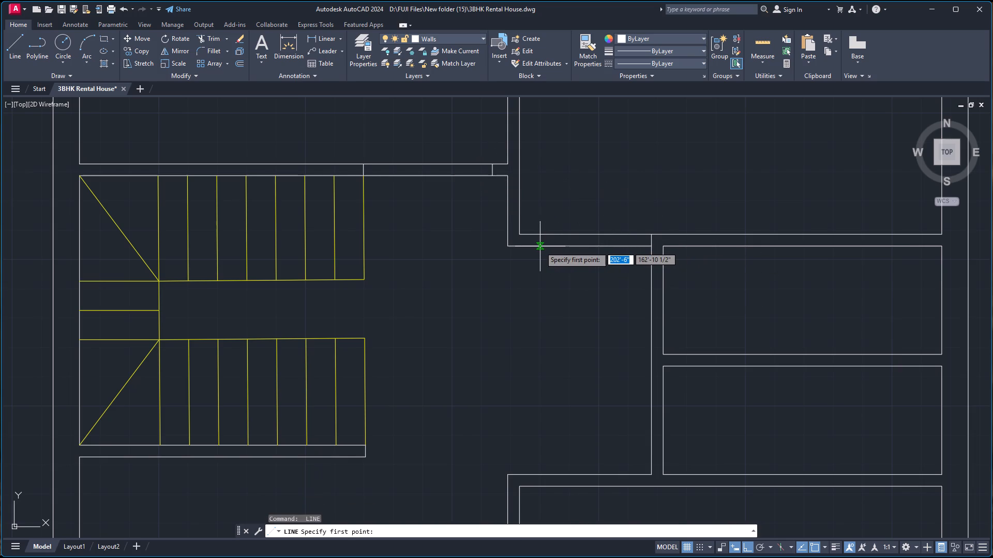
click(538, 246)
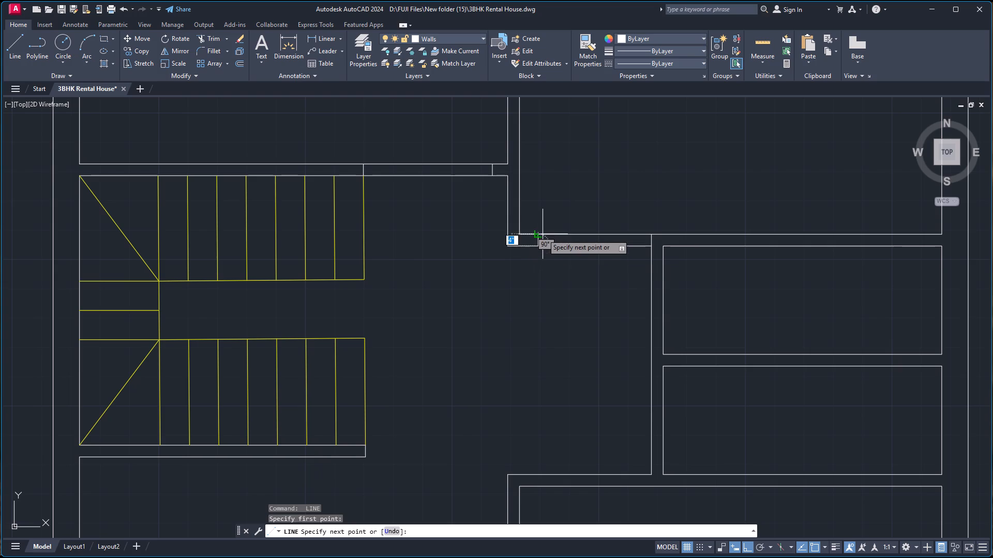
click(538, 232)
key(space)
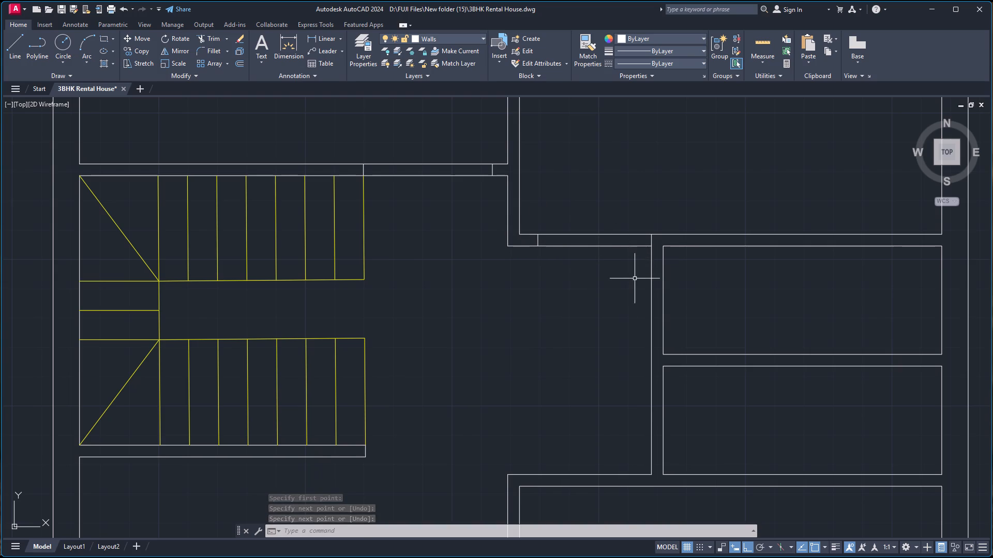
Draw two lines across the left wall of the upper small room, one near each end, to mark an opening.
scroll(658, 262, up, 3)
key(space)
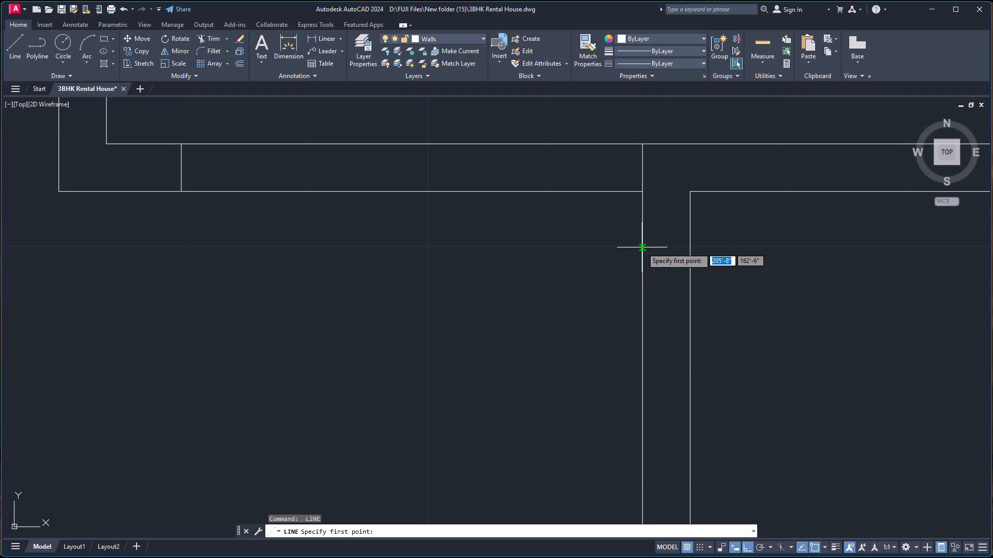
click(641, 238)
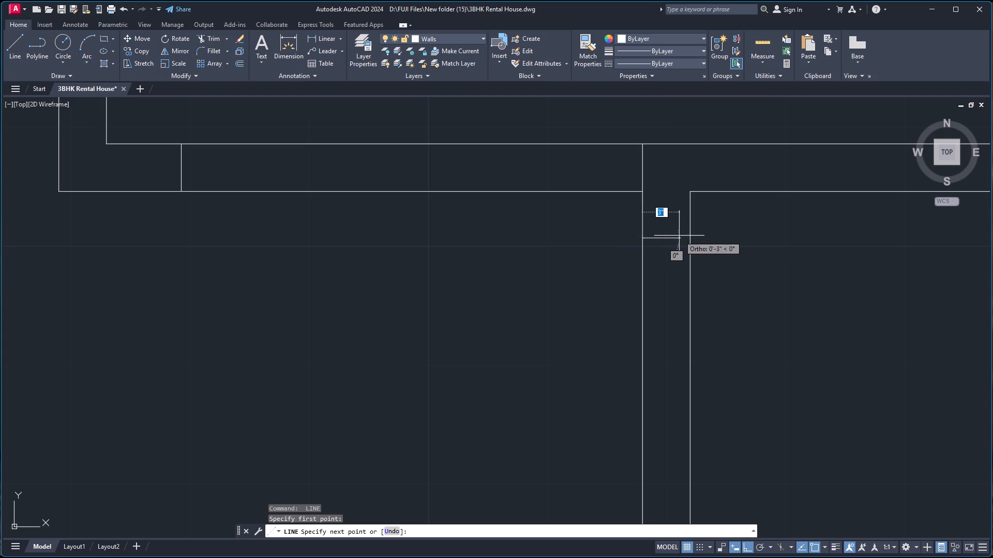
click(691, 237)
key(space)
scroll(676, 335, down, 3)
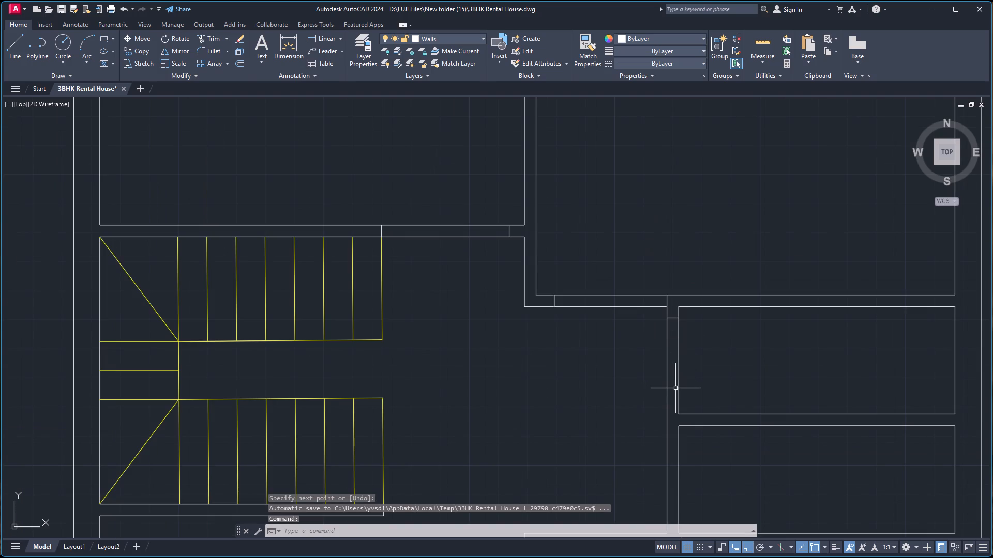
key(space)
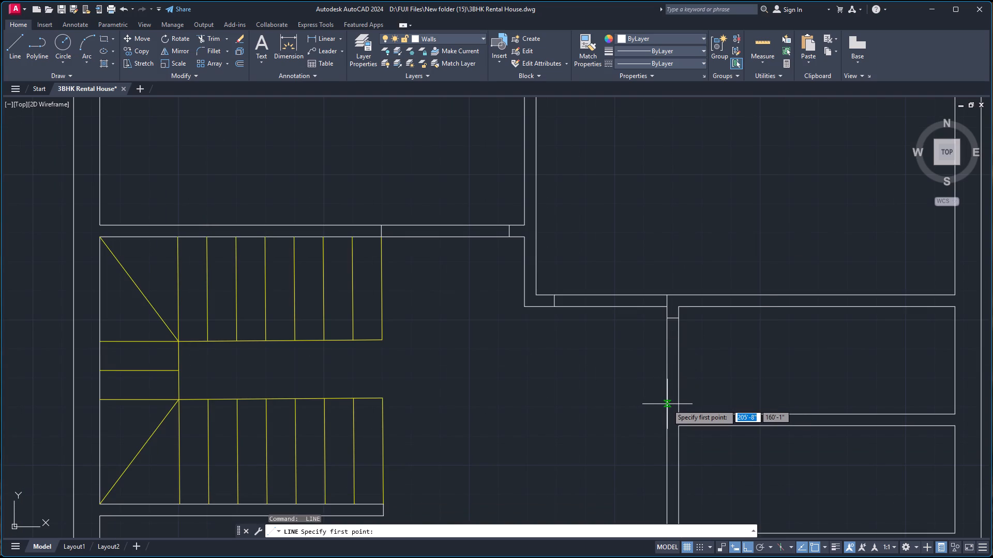
scroll(667, 404, up, 3)
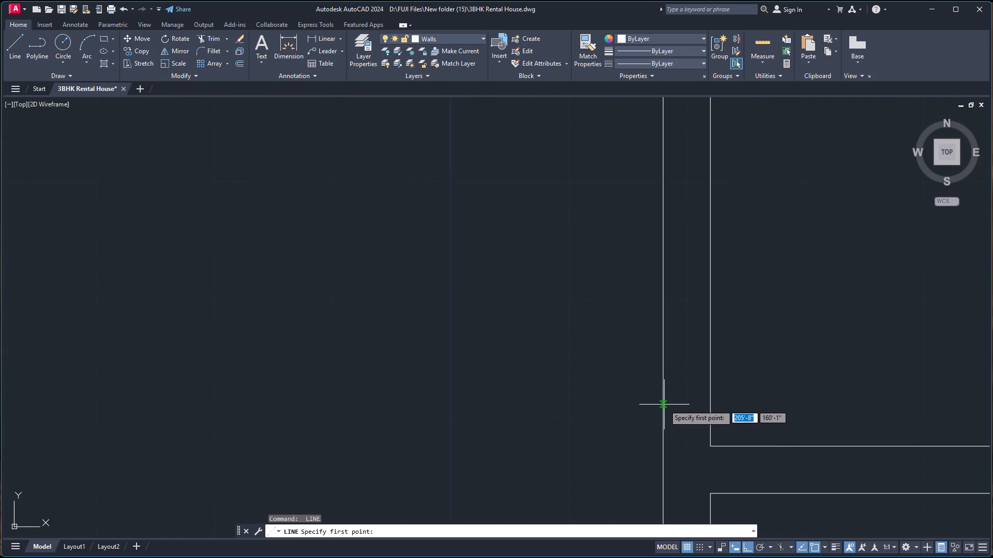
click(664, 405)
click(710, 406)
key(space)
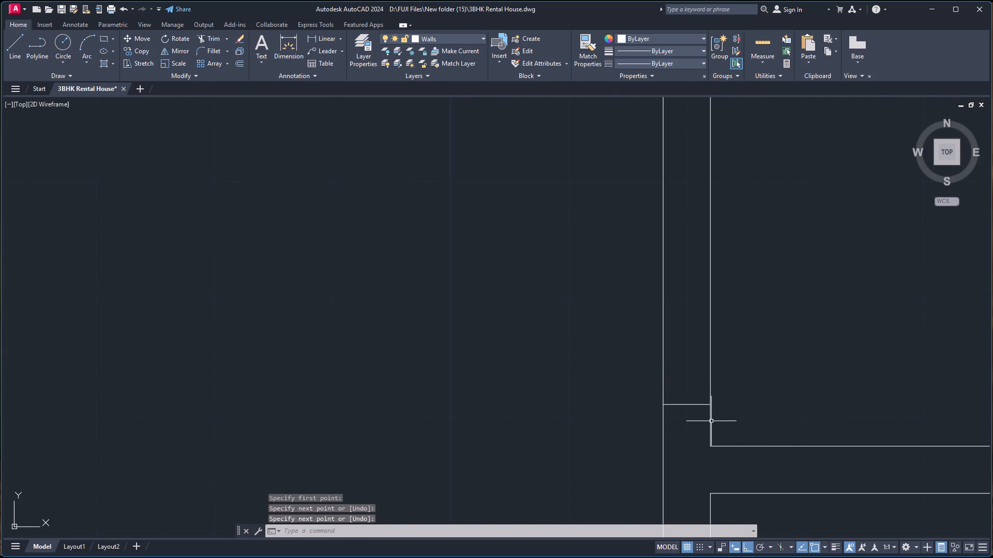
Draw two lines across the wall below the lower small room, near its left end and near mid-length, to mark an opening.
scroll(724, 434, down, 3)
scroll(731, 476, down, 1)
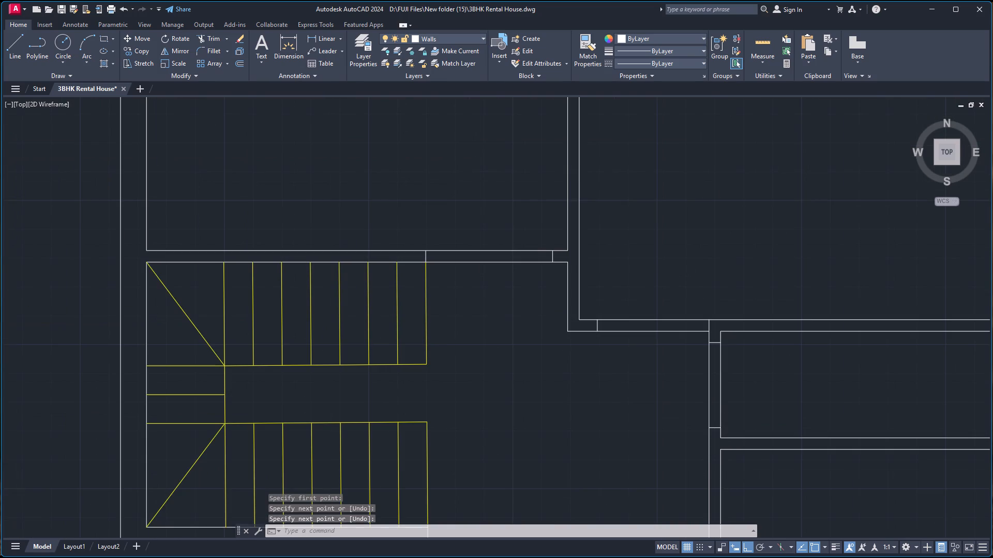
scroll(731, 476, down, 1)
scroll(731, 489, up, 2)
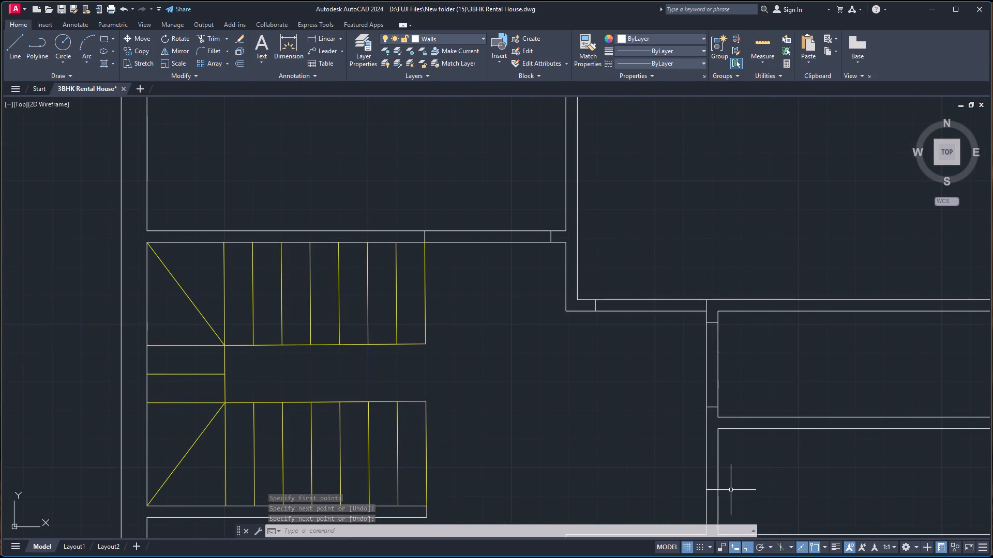
scroll(723, 482, down, 3)
scroll(720, 491, up, 3)
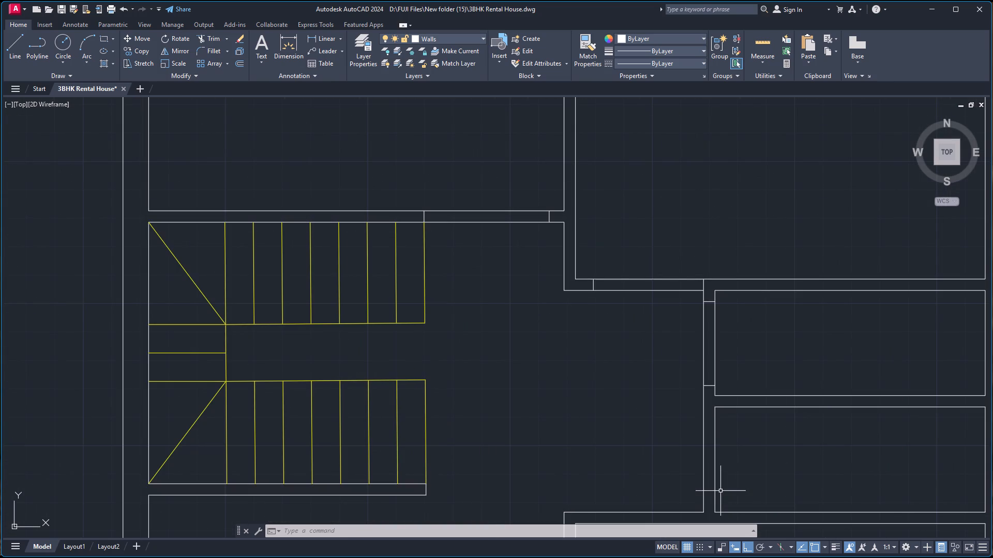
key(space)
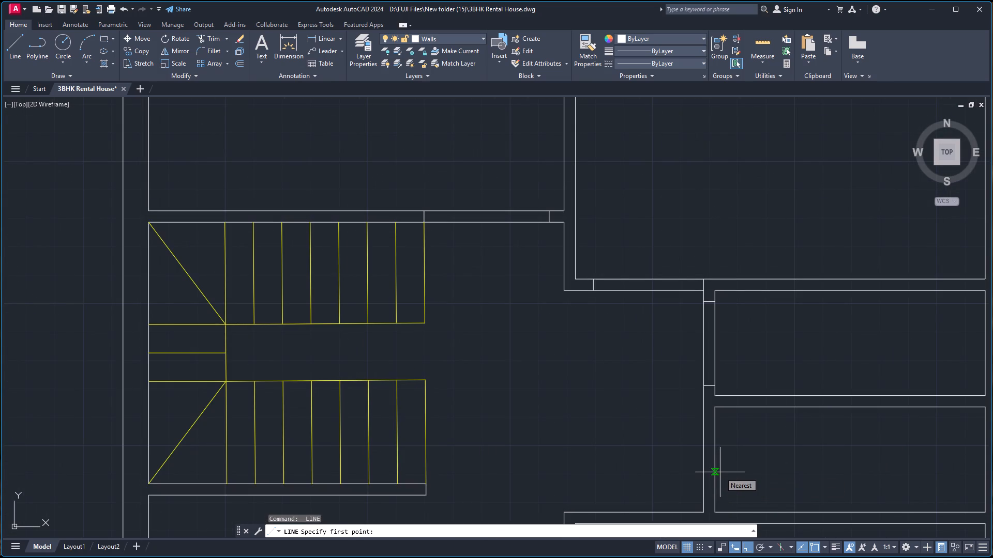
scroll(738, 507, down, 3)
scroll(750, 515, up, 2)
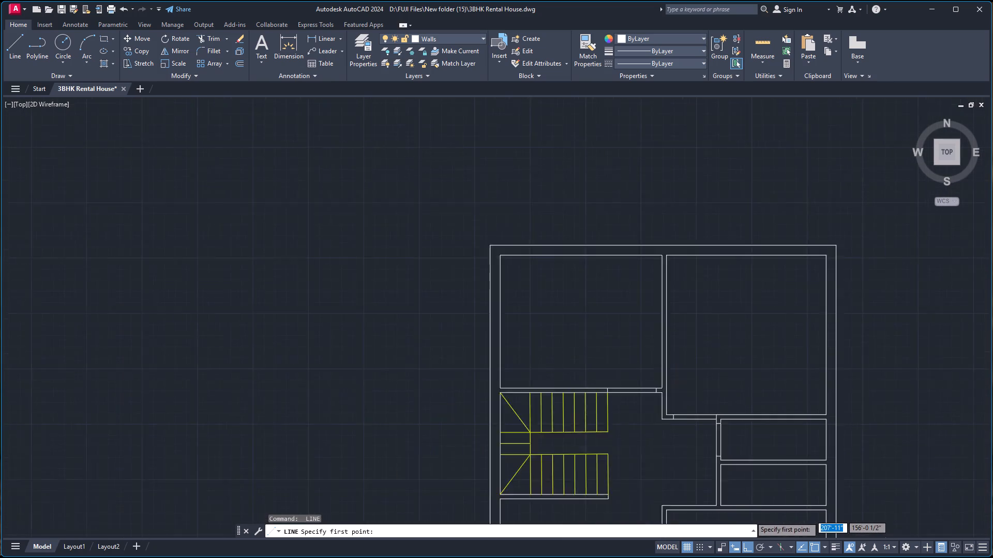
scroll(750, 517, up, 1)
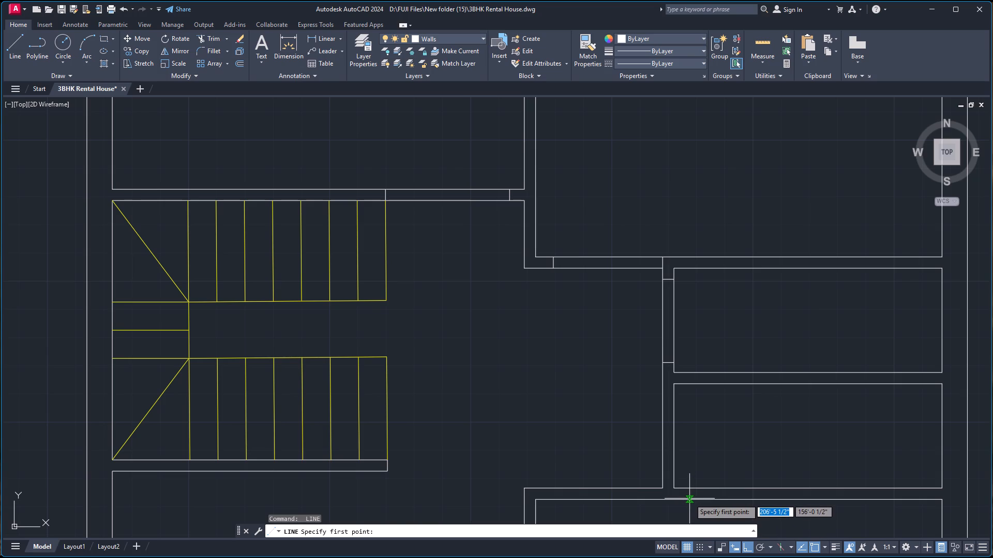
click(690, 499)
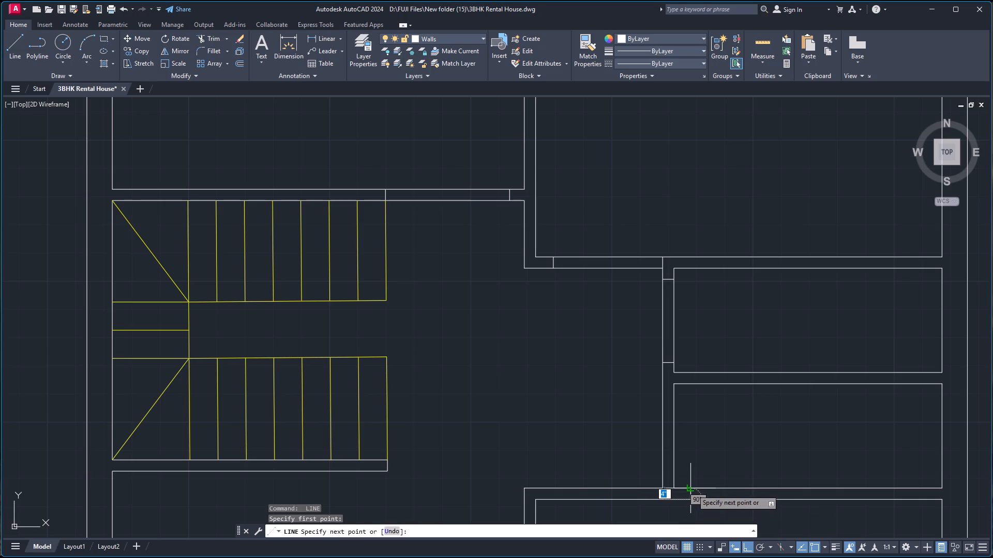
click(692, 489)
key(space)
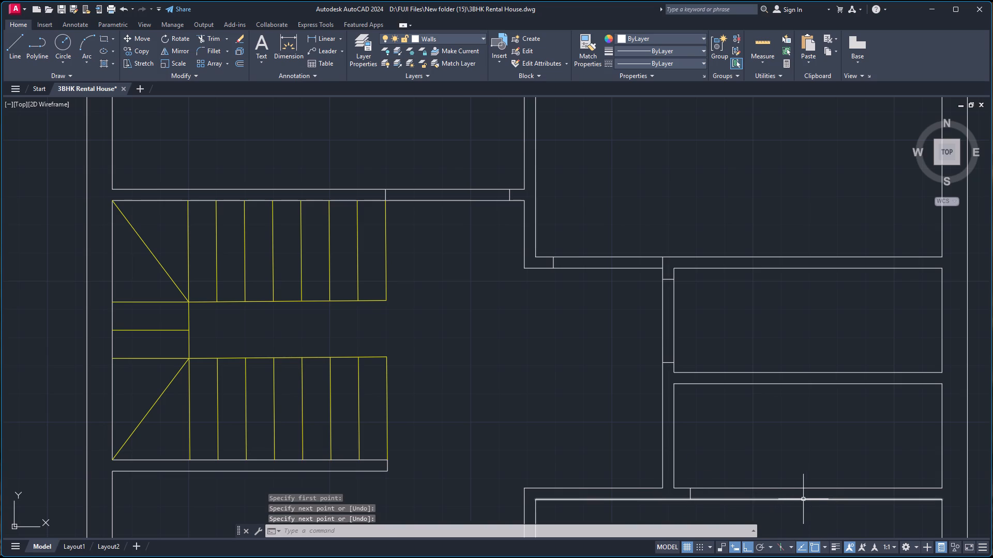
key(space)
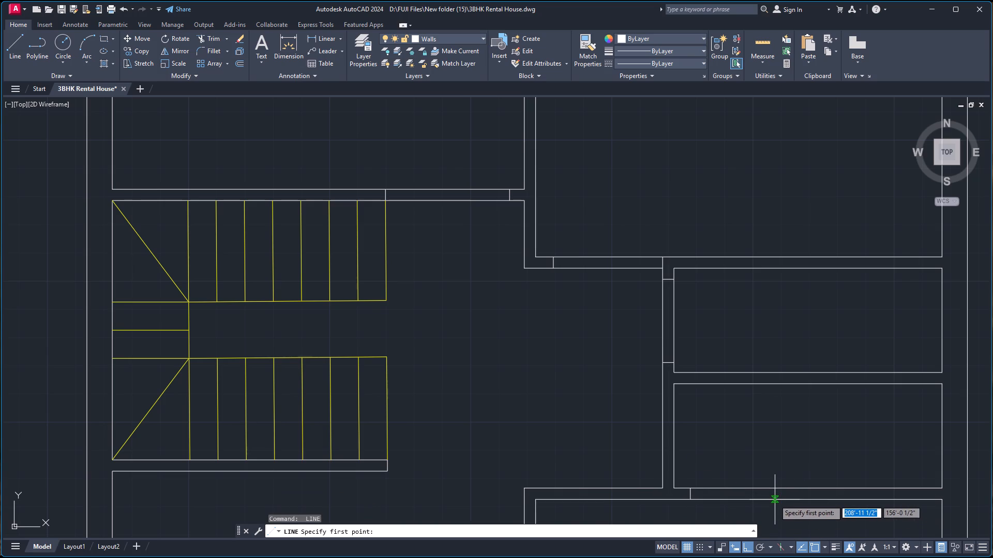
click(772, 500)
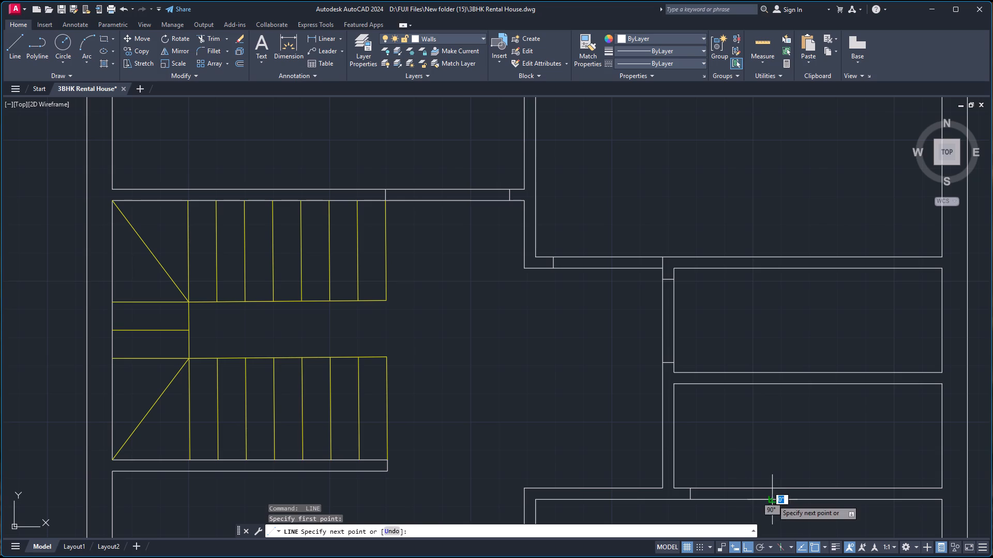
click(772, 490)
key(space)
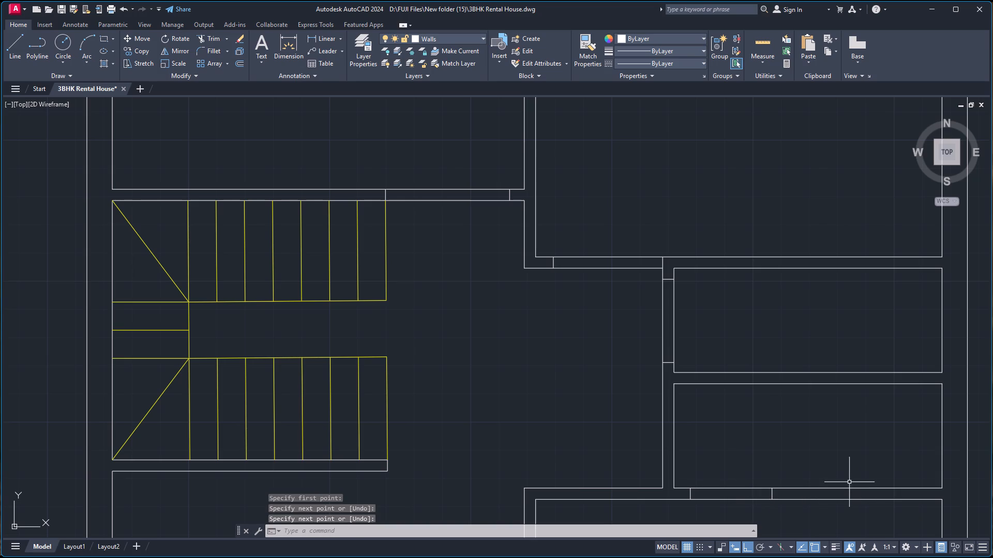
scroll(735, 440, down, 3)
scroll(693, 507, down, 1)
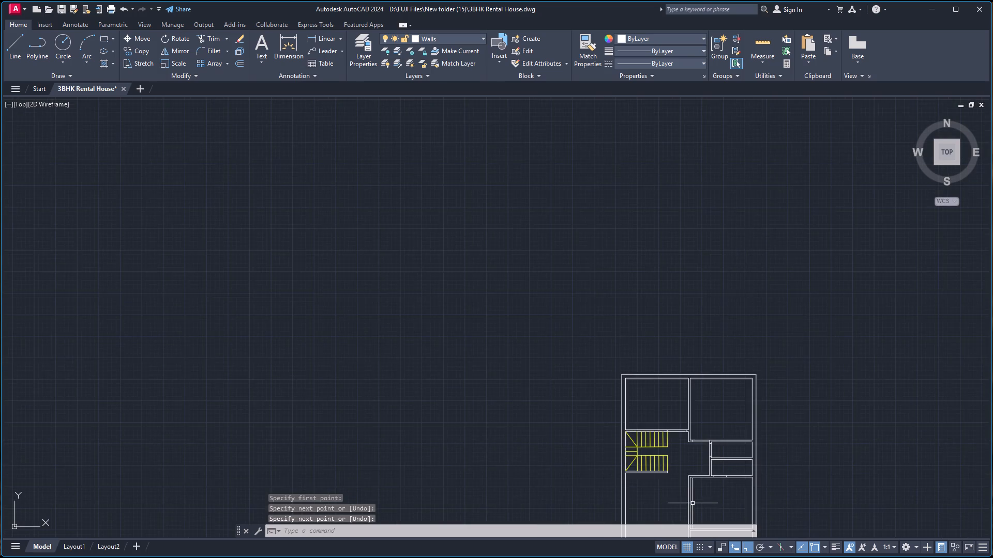
Draw two lines across the left wall of the room below the small rooms, near its upper corner, to mark an opening.
scroll(693, 505, up, 4)
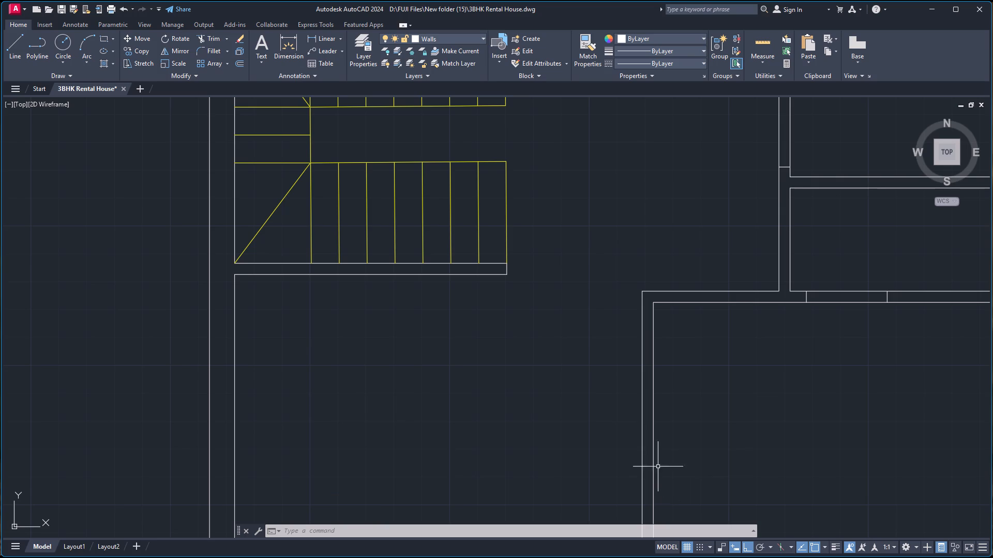
key(space)
scroll(600, 361, down, 3)
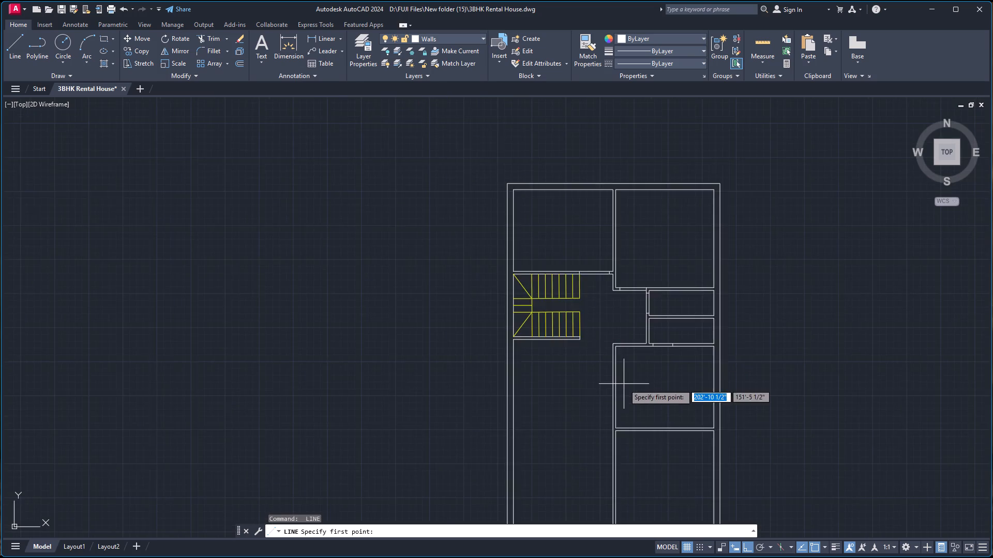
scroll(624, 384, up, 3)
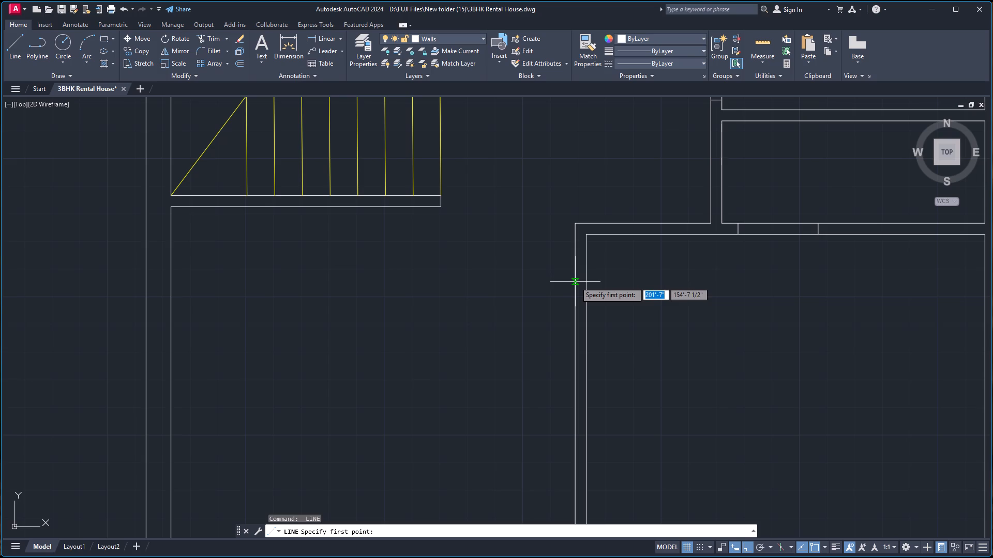
click(575, 282)
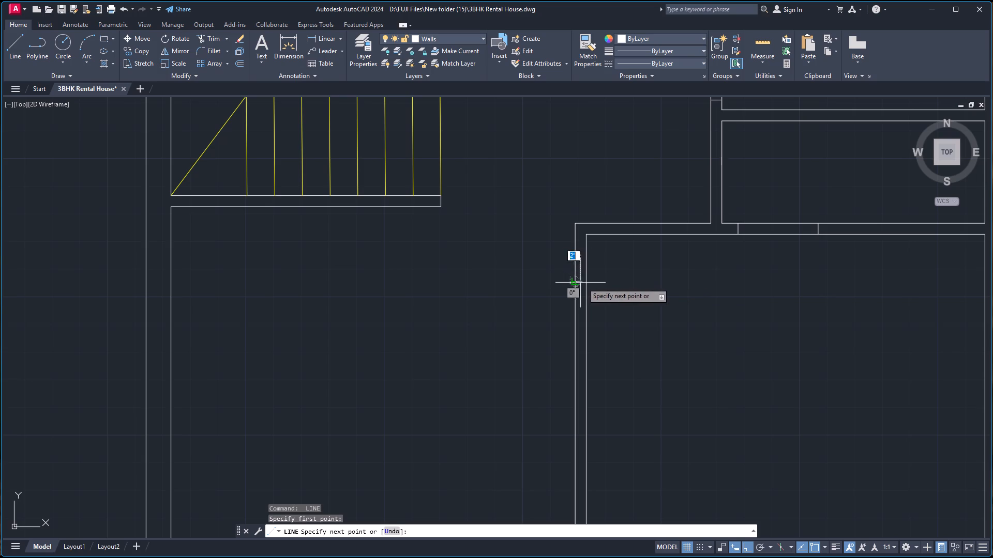
click(585, 283)
key(space)
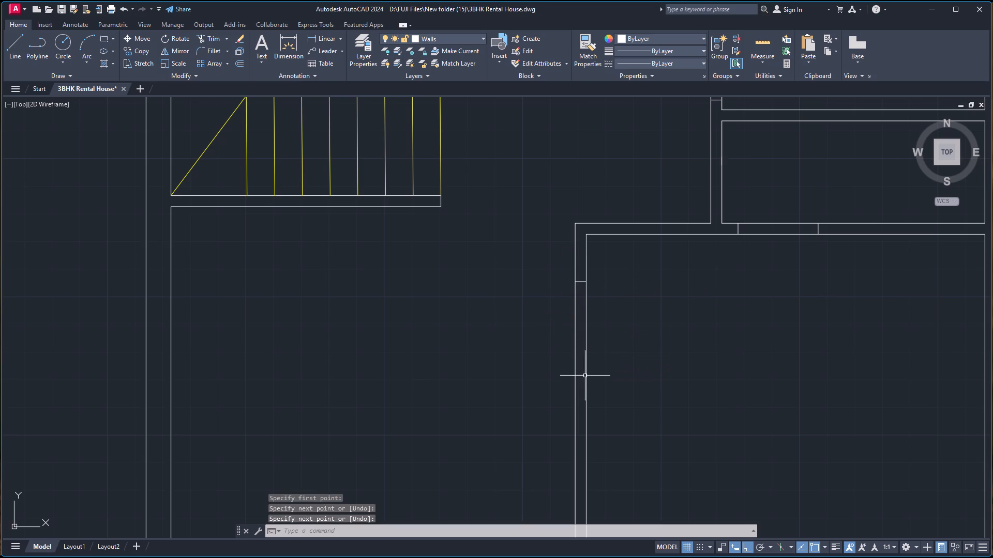
key(space)
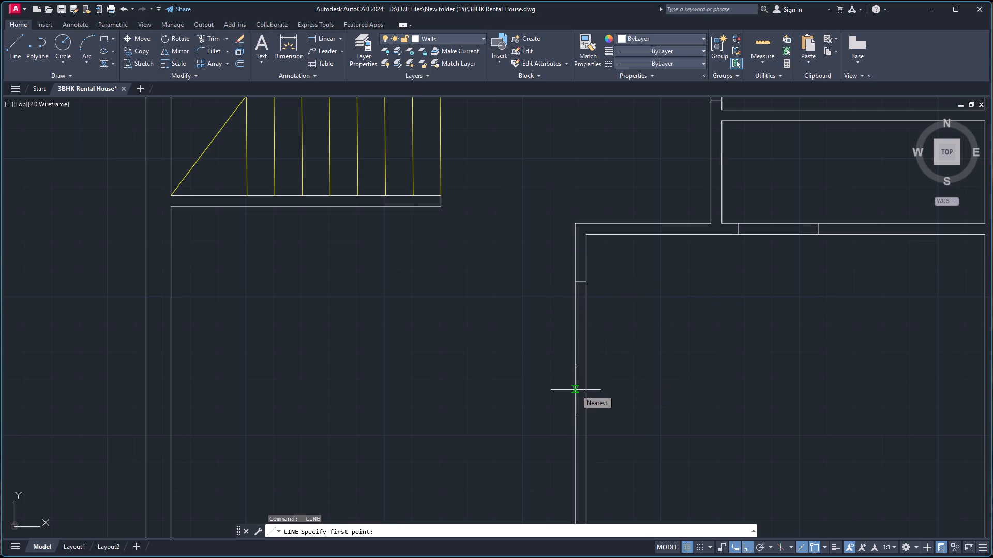
click(576, 390)
click(584, 390)
key(space)
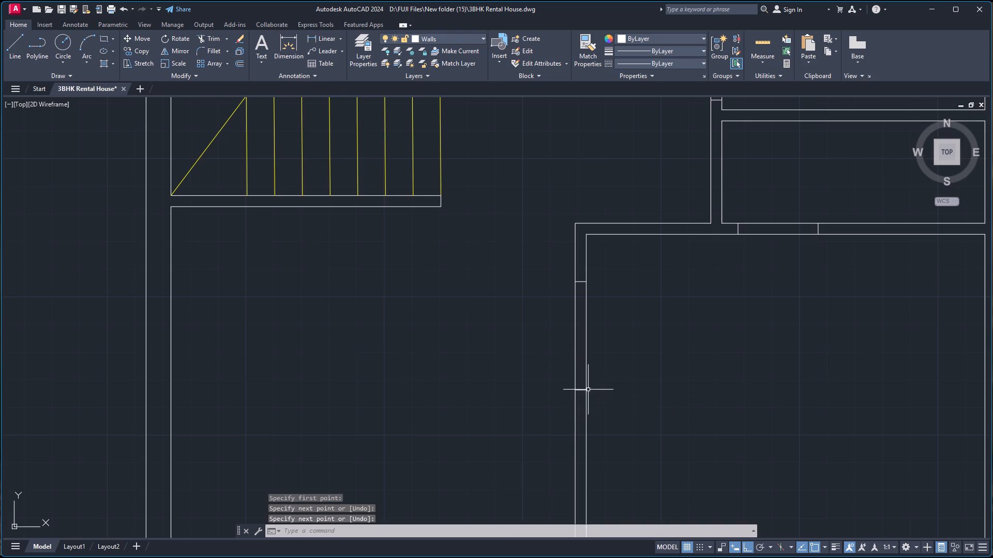
Draw two lines about 3'-4" apart across the lower-right room's left wall, starting just below its upper corner, to mark an opening.
scroll(671, 334, down, 4)
scroll(666, 405, up, 2)
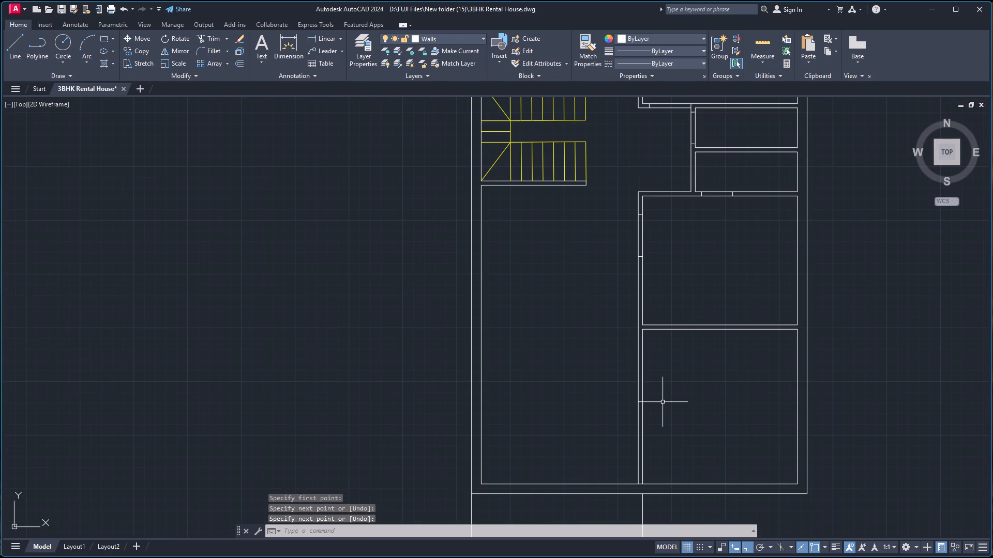
scroll(662, 400, up, 2)
key(space)
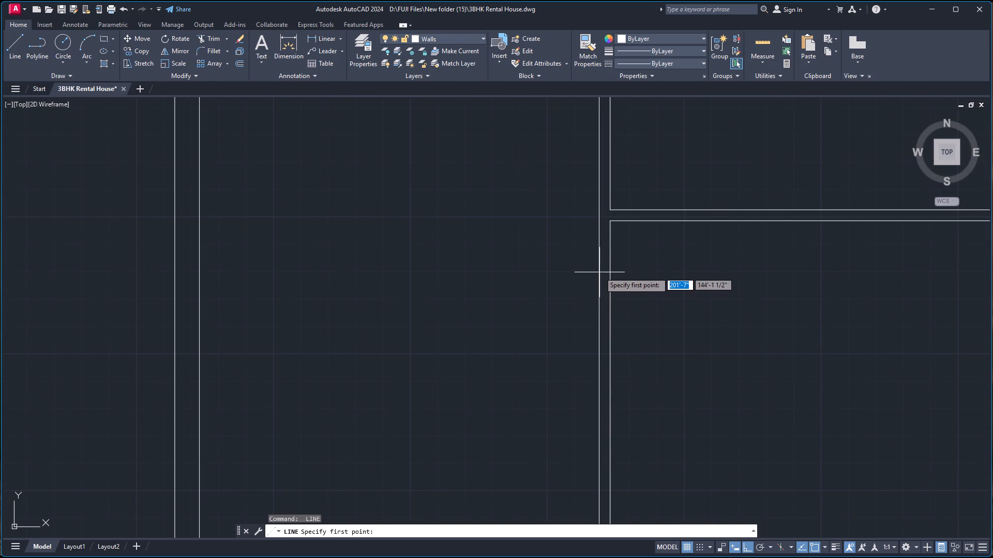
click(599, 272)
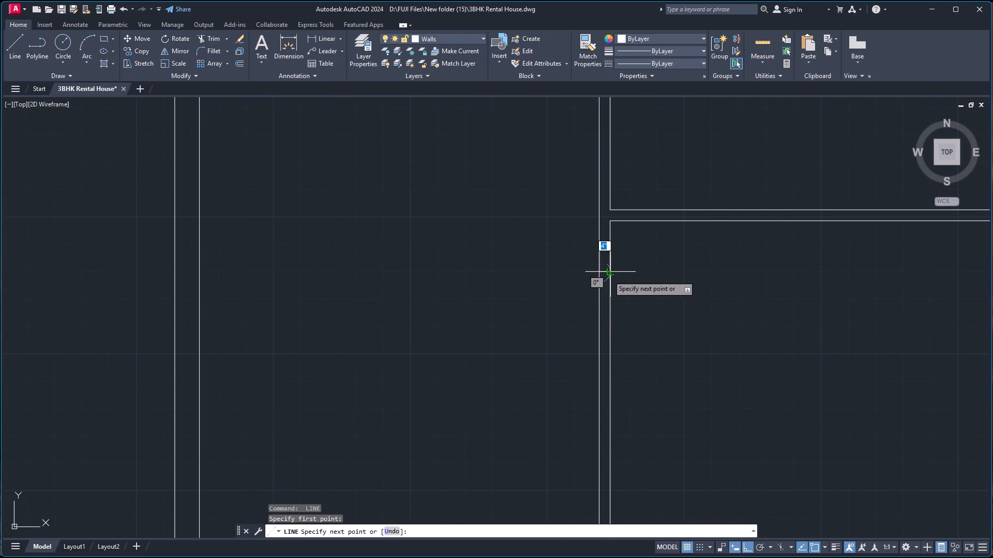
click(608, 275)
key(space)
key(space)
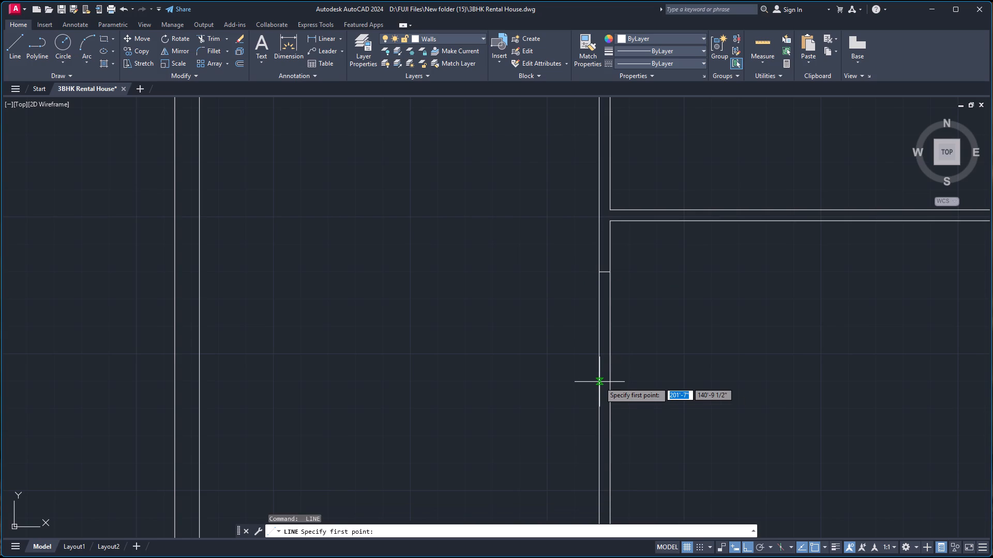
click(599, 382)
click(610, 380)
key(space)
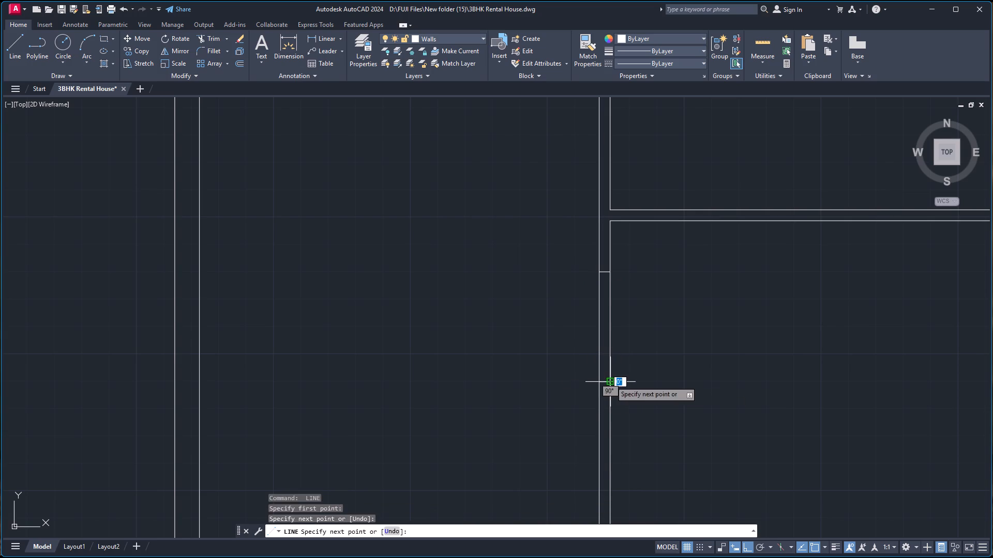
Draw two lines across the large left room's bottom exterior wall, one near its right corner and one near mid-length, to mark an opening.
scroll(514, 305, down, 3)
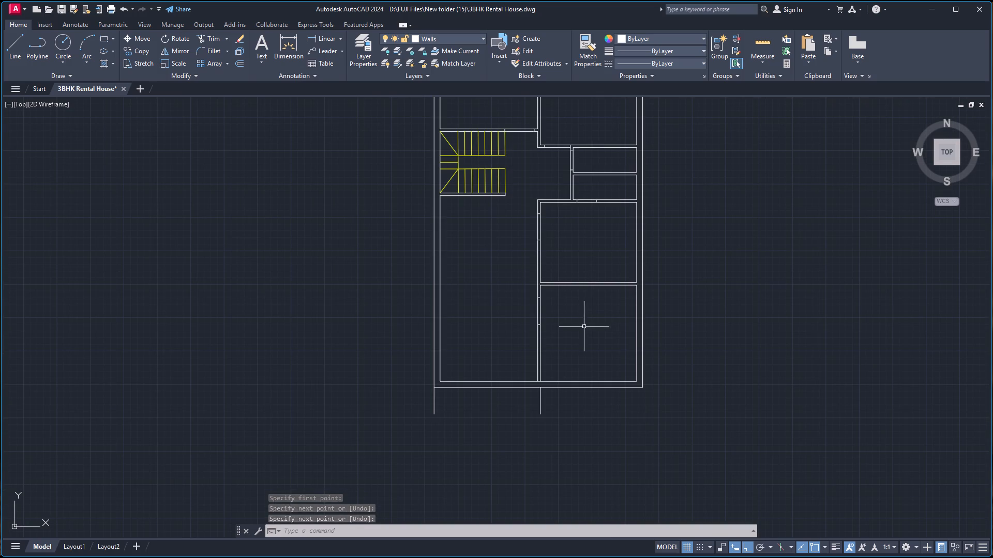
key(space)
scroll(515, 374, up, 2)
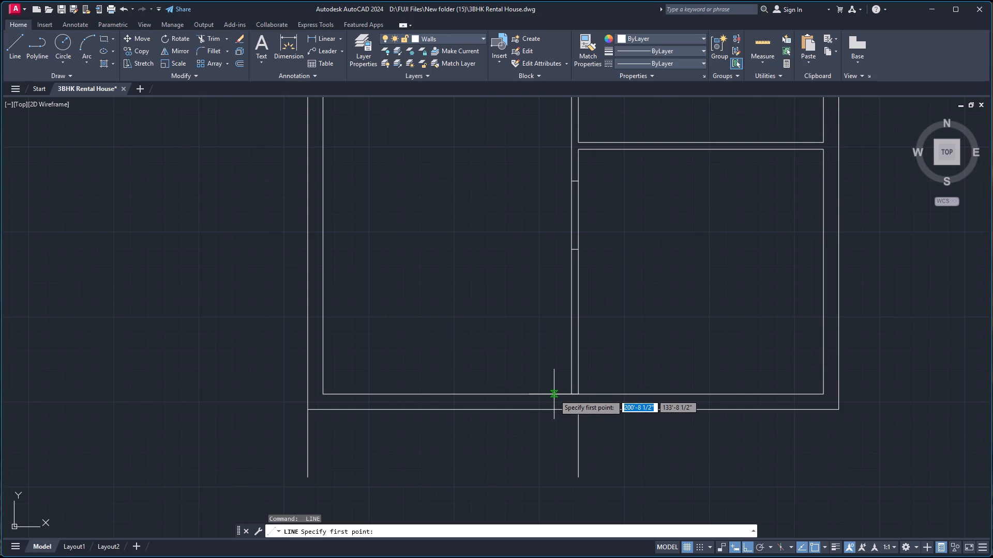
click(554, 393)
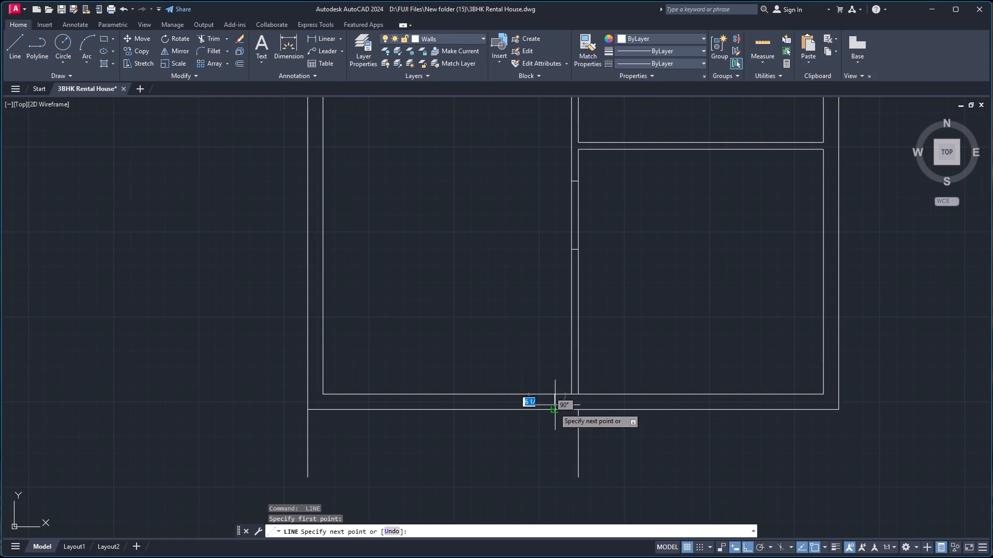
click(553, 408)
key(space)
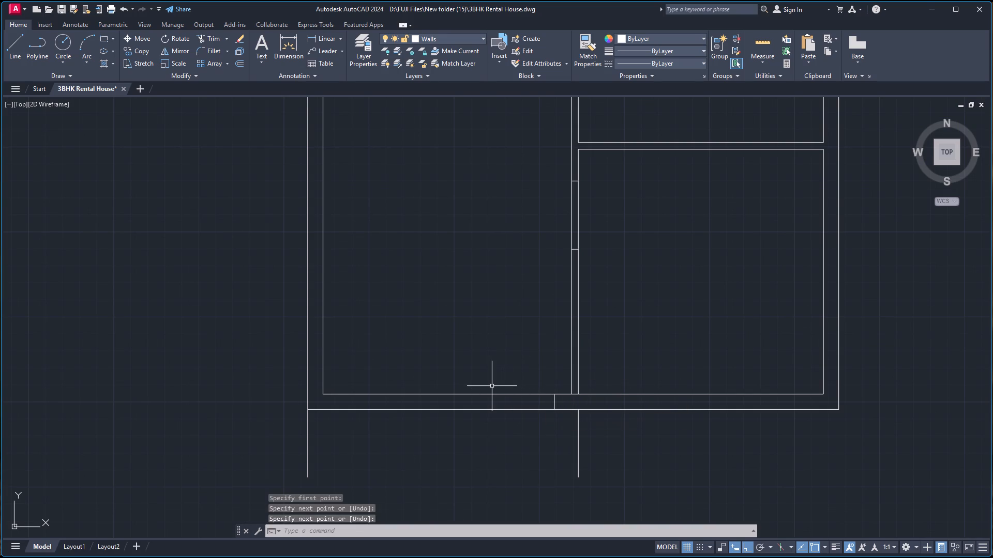
key(space)
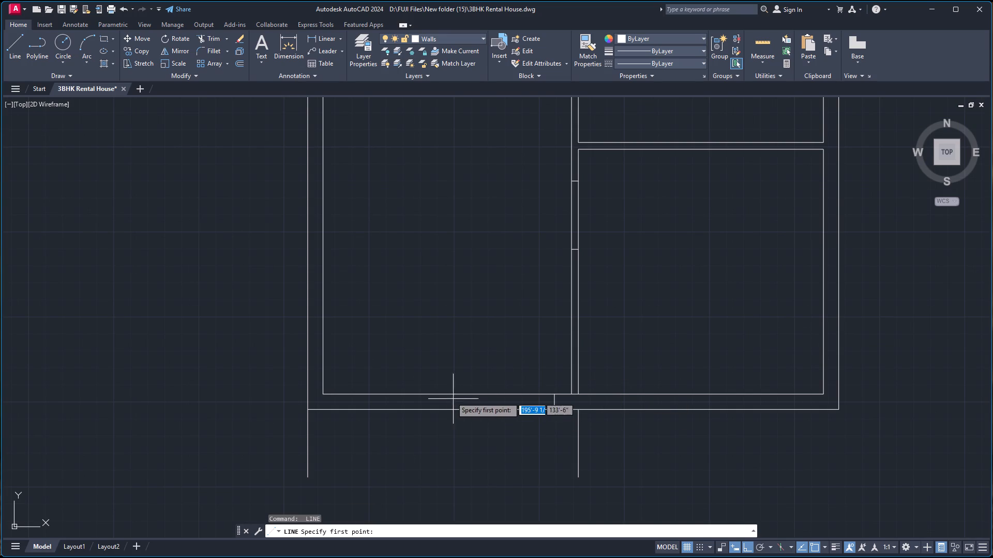
click(442, 394)
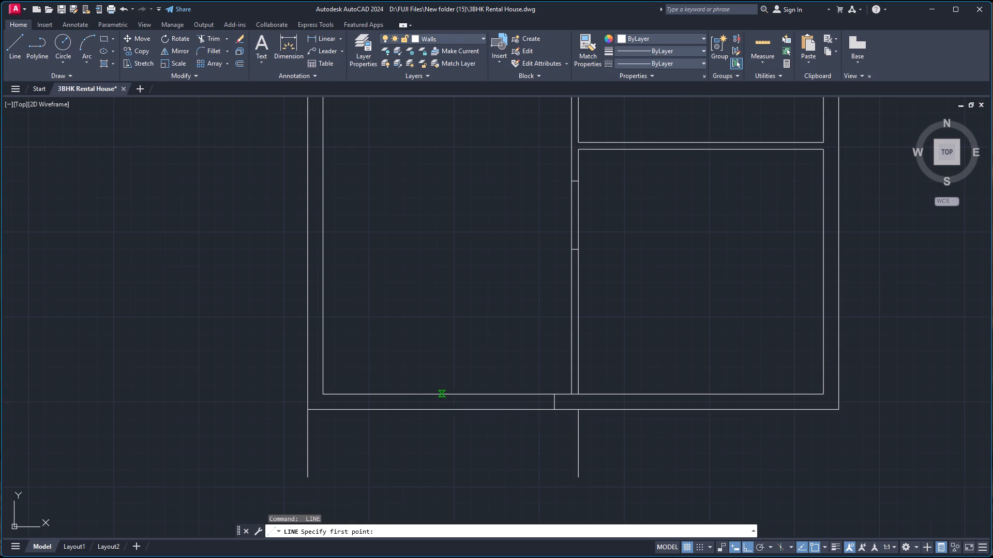
click(444, 410)
key(space)
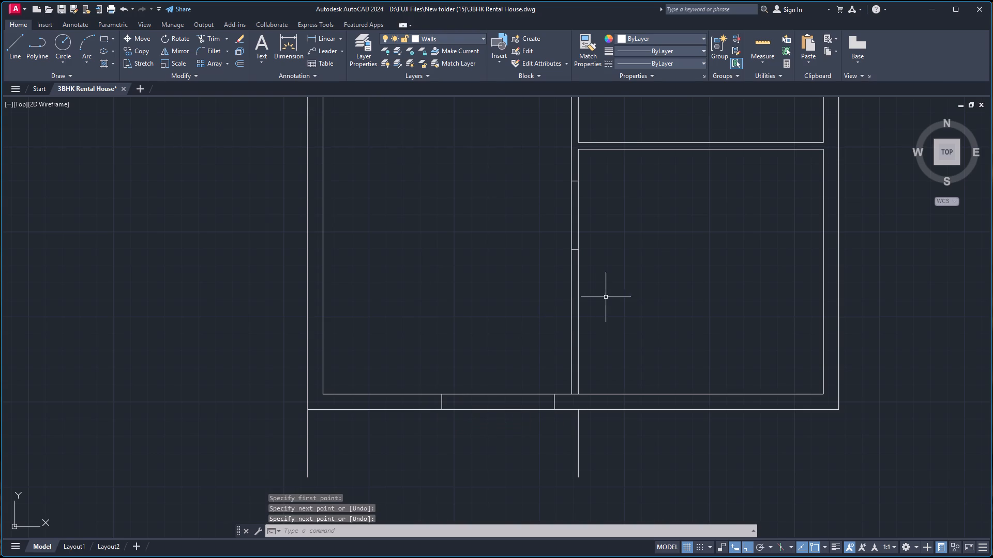
Trim the wall lines at the marked openings above the staircase and in the upper-right room's bottom wall.
scroll(625, 293, down, 4)
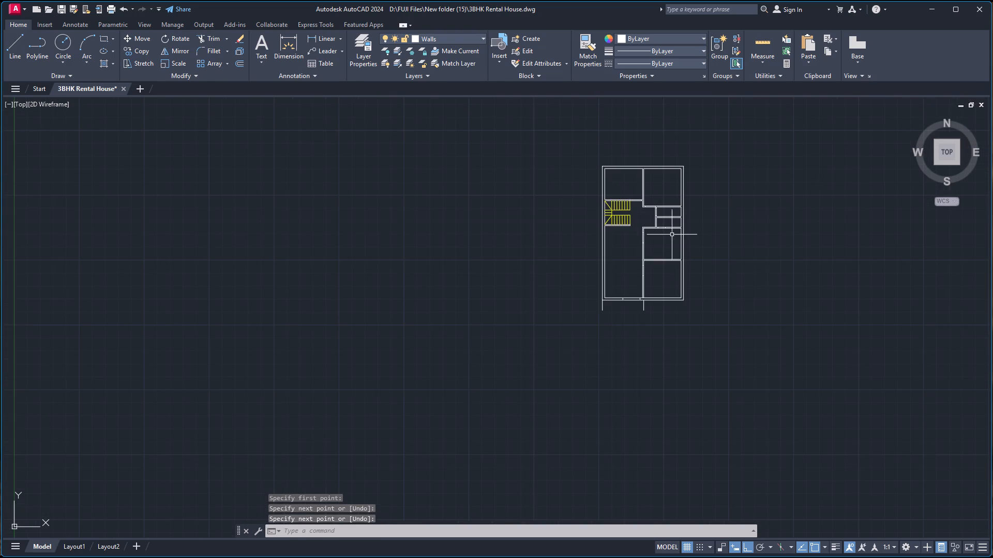
scroll(671, 229, up, 3)
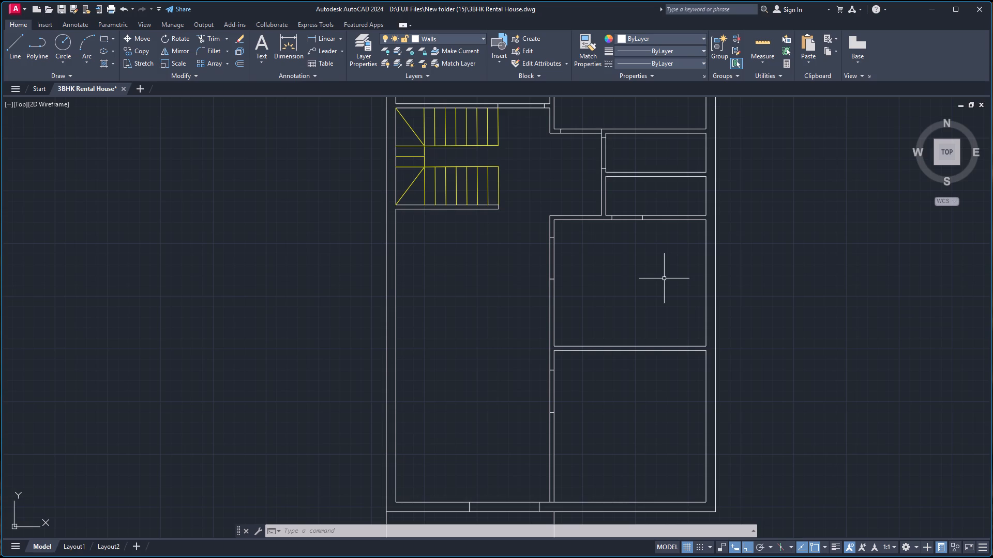
scroll(570, 254, down, 2)
scroll(556, 174, up, 1)
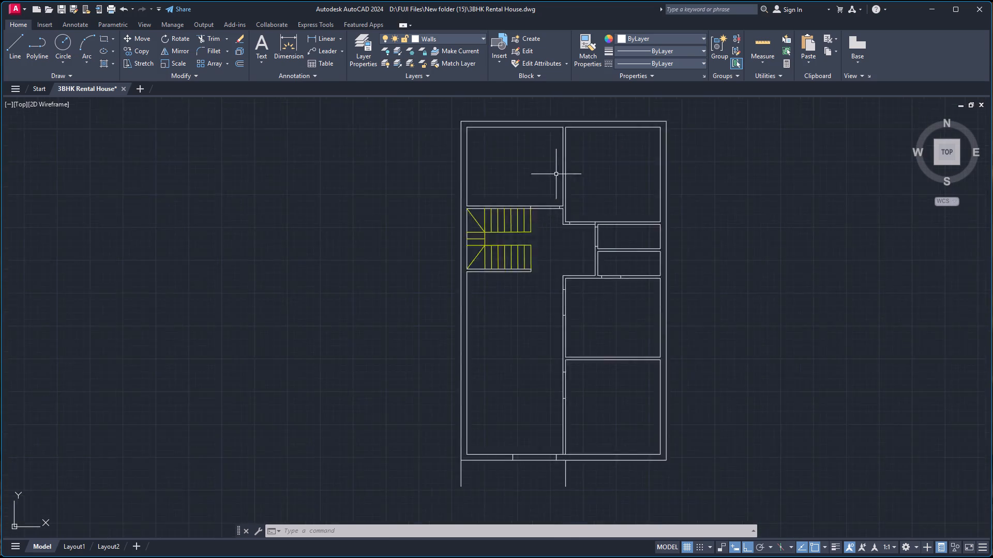
scroll(556, 174, up, 2)
scroll(529, 173, down, 3)
scroll(529, 171, up, 3)
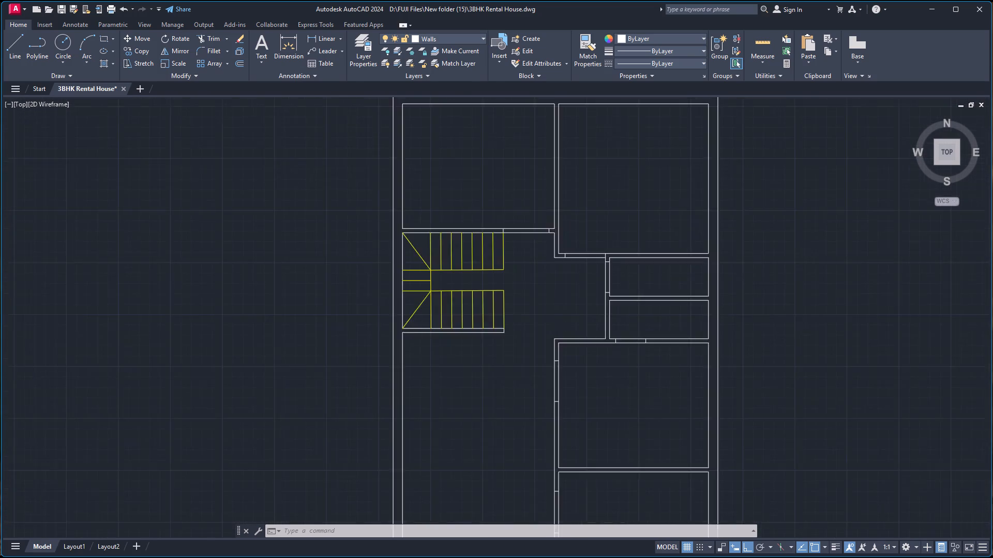
key(t)
key(r)
key(Return)
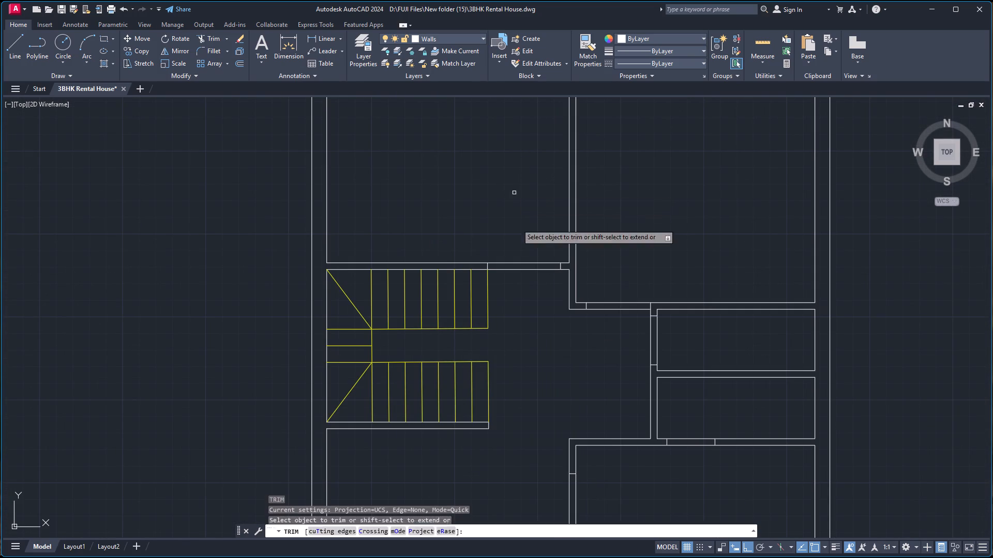
click(525, 246)
click(525, 297)
click(613, 281)
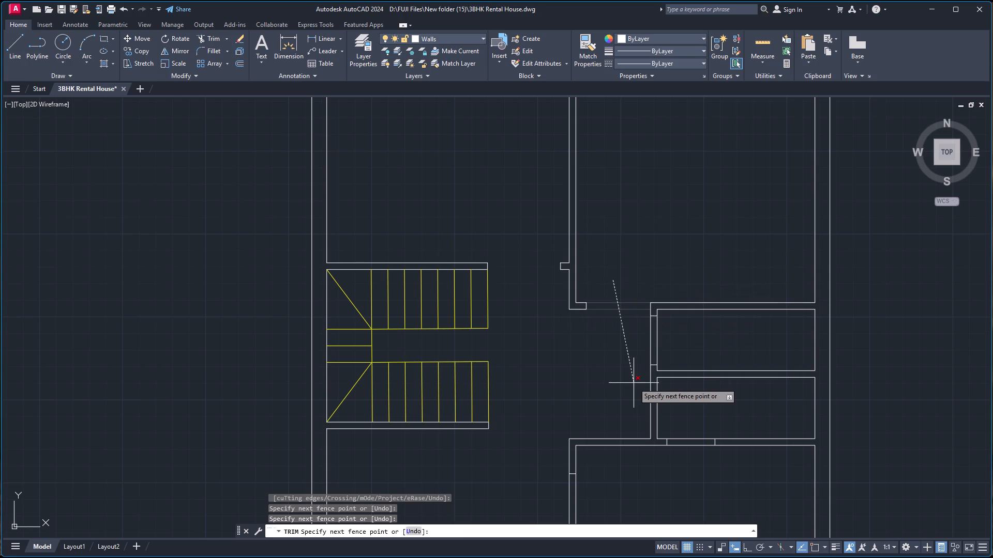
click(630, 383)
Trim the wall lines at the marked openings in the upper small room's left wall and the wall below the lower small room.
click(634, 346)
click(730, 347)
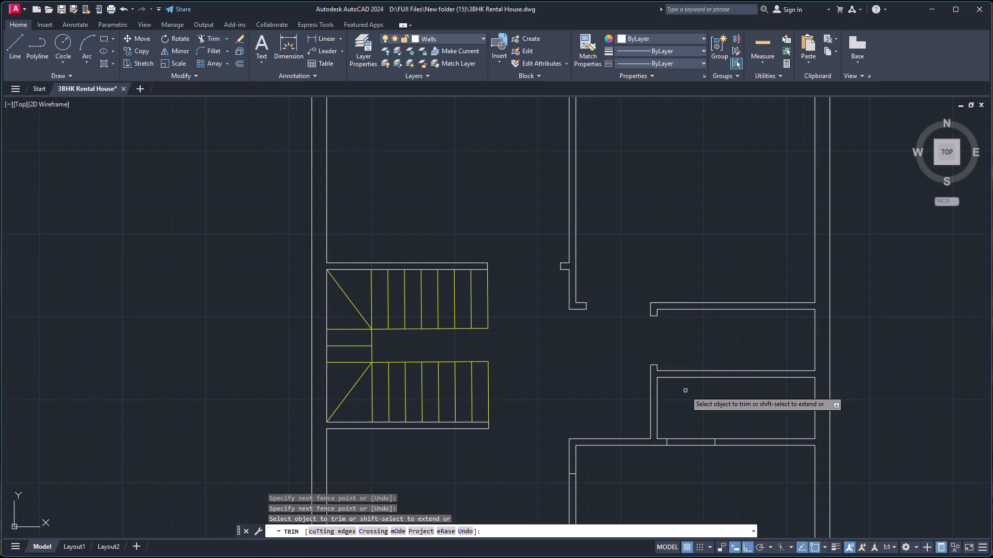
click(693, 426)
click(691, 478)
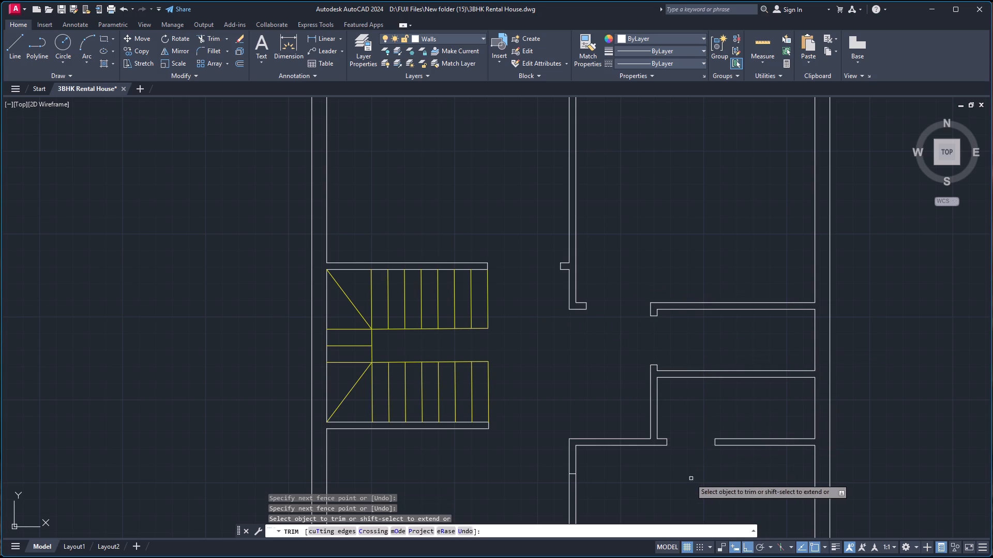
Trim the wall lines between the opening marks in the left walls of the two large rooms below the small rooms.
scroll(683, 469, down, 3)
scroll(663, 487, up, 2)
click(623, 463)
click(655, 463)
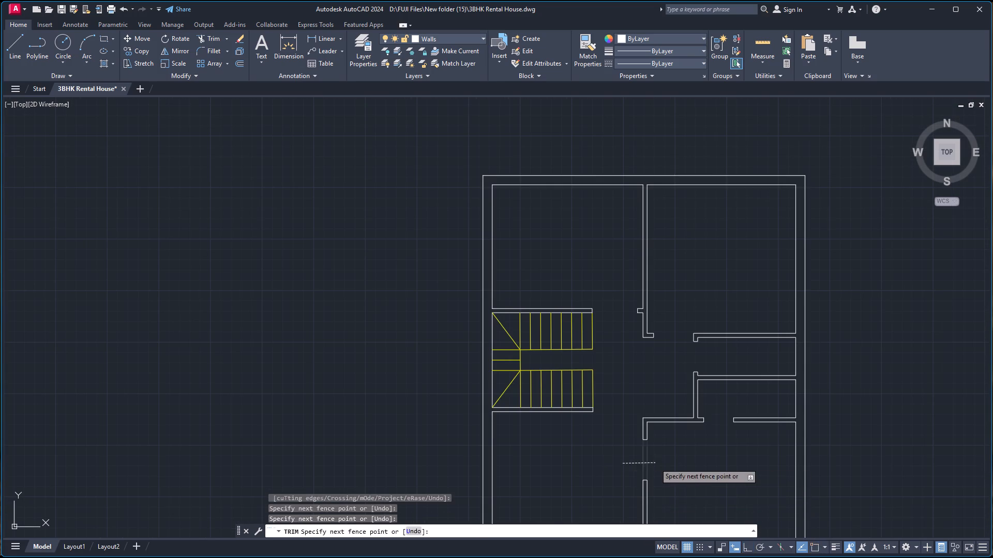
scroll(657, 462, down, 4)
scroll(668, 505, up, 4)
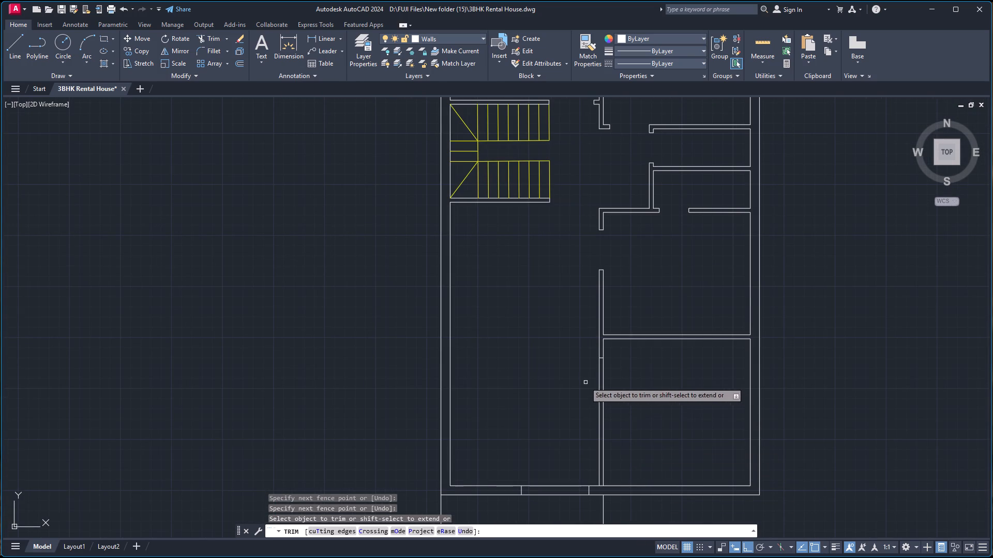
click(583, 382)
click(631, 382)
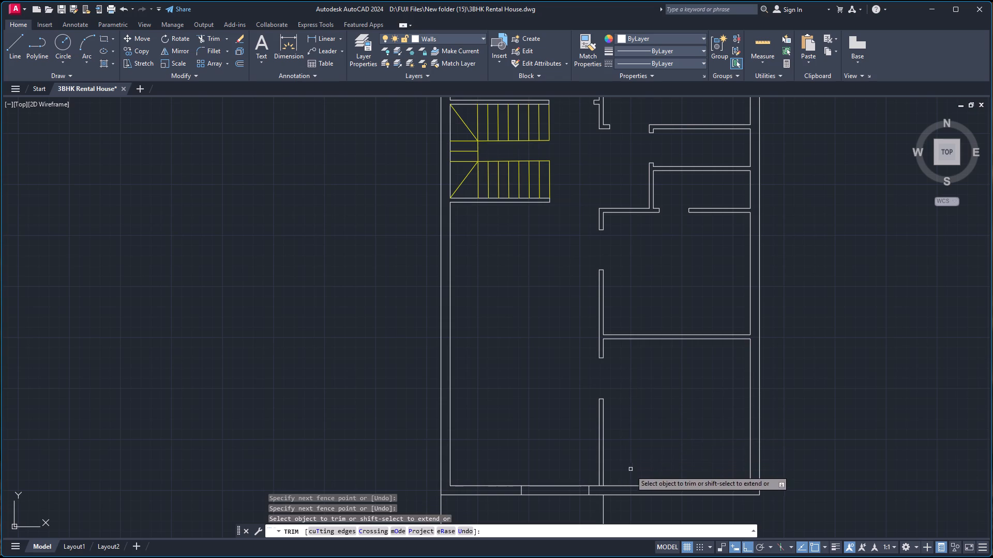
Trim the bottom exterior wall lines between the two opening marks of the large left room.
click(567, 474)
click(568, 521)
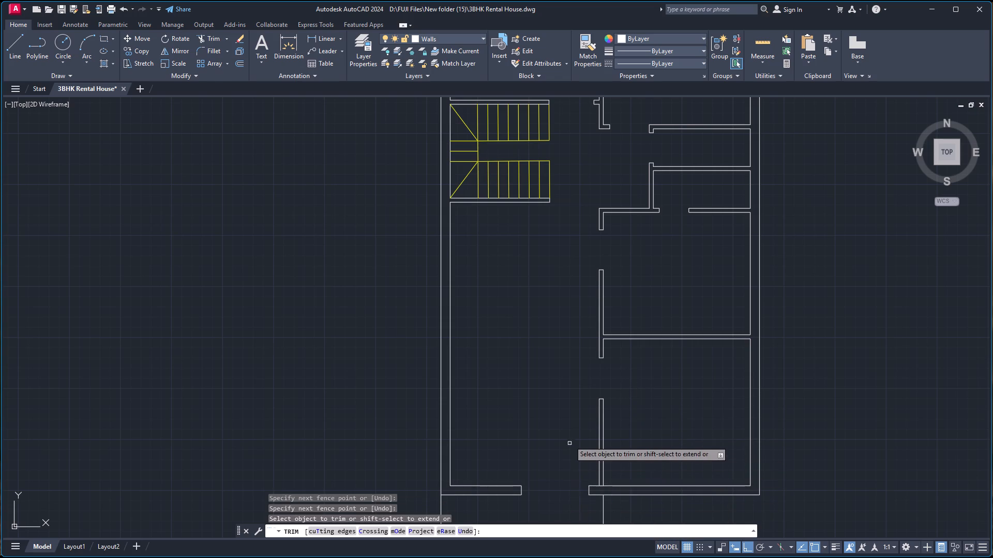
Check distances between the walls around the small rooms and staircase with the quick Measure tool.
scroll(609, 422, down, 1)
scroll(712, 373, down, 1)
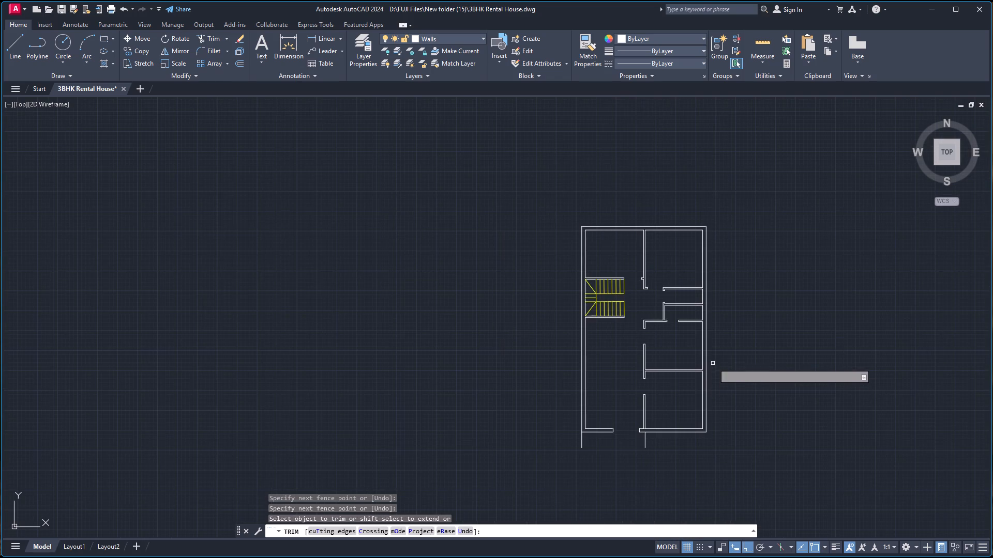
scroll(717, 324, up, 1)
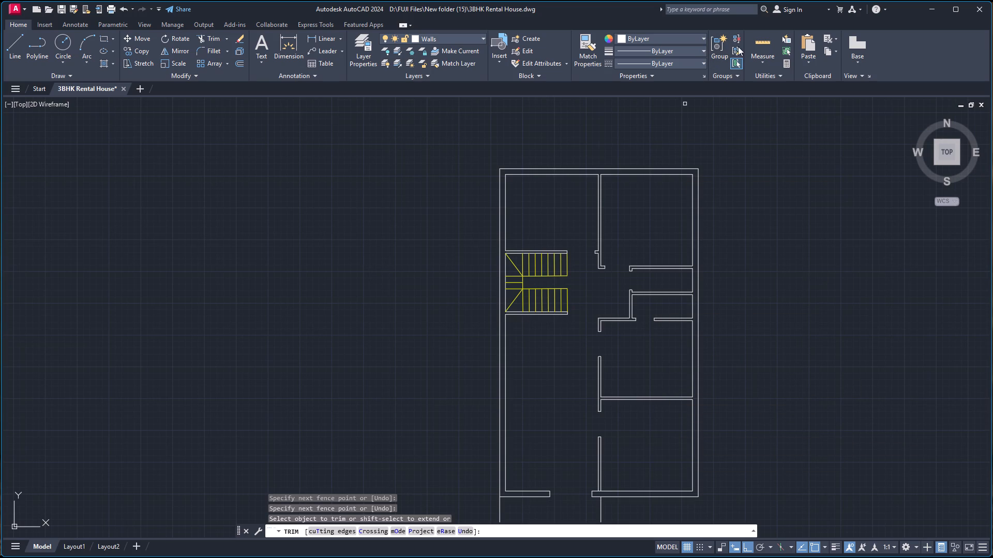
click(774, 48)
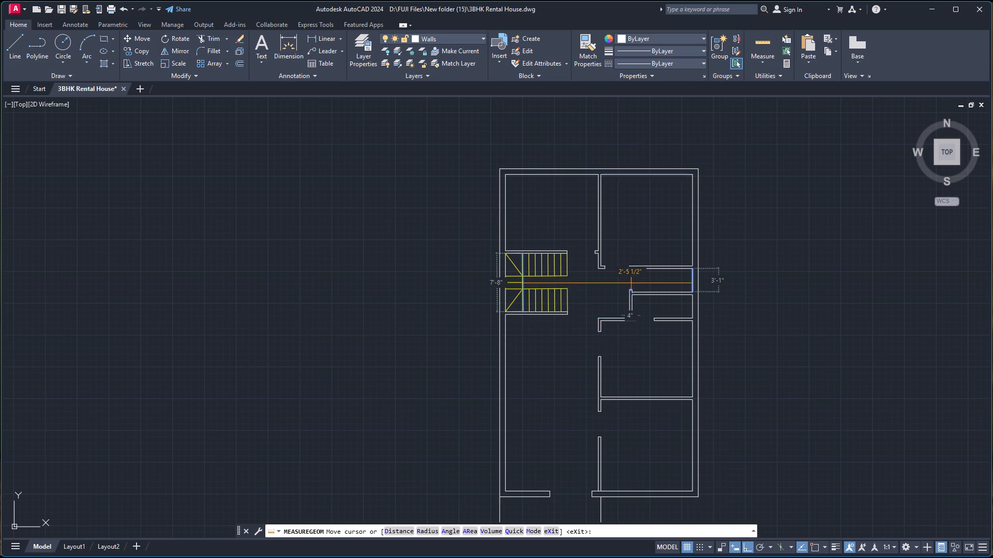
key(Escape)
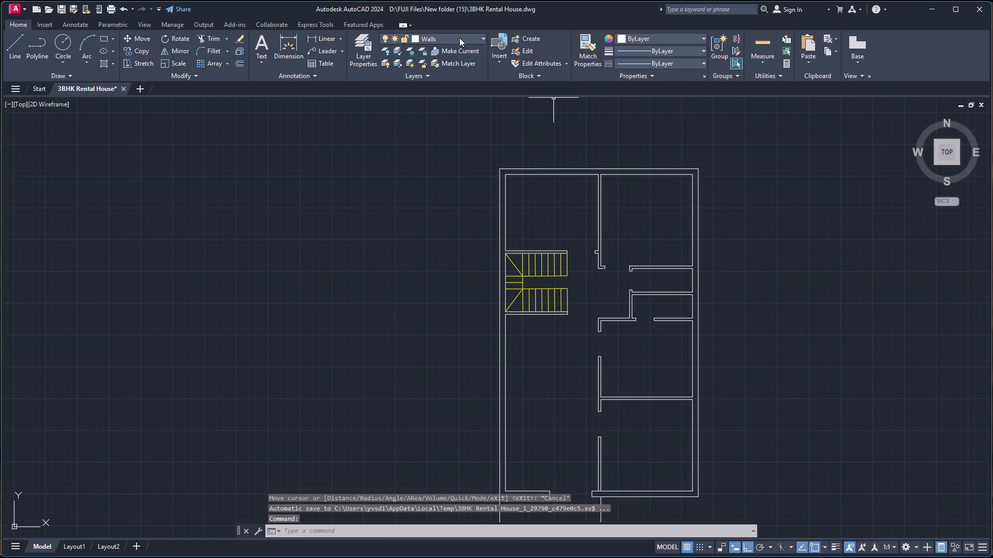
On the Steps layer, draw a horizontal line about 6'-5" long from the lower flight's open end through its treads into the winder.
click(459, 38)
click(453, 64)
key(l)
key(Return)
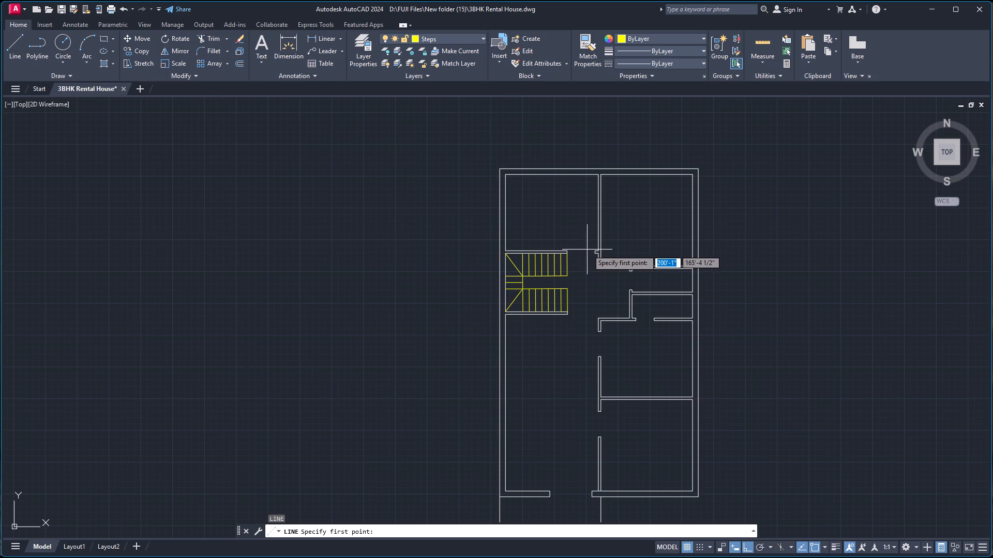
scroll(582, 291, up, 4)
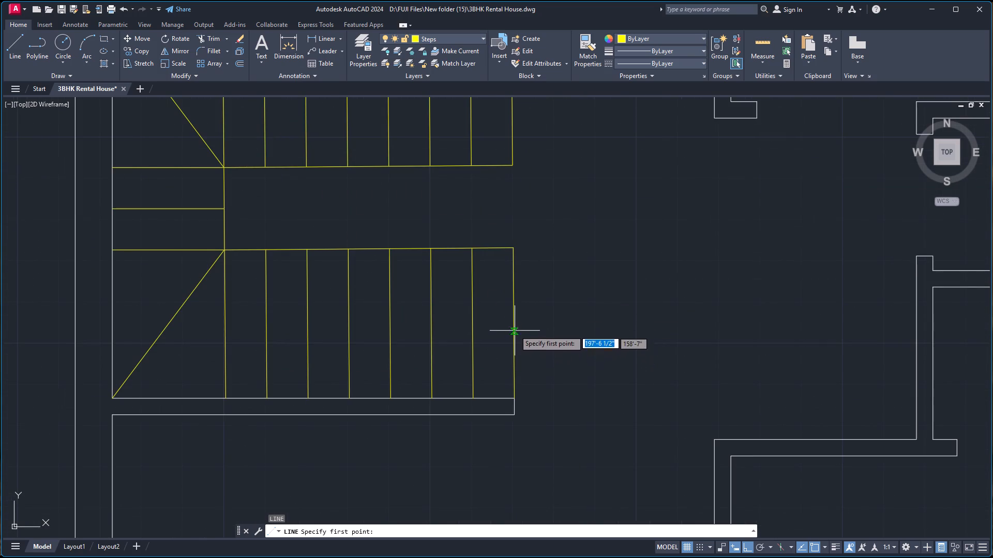
click(515, 320)
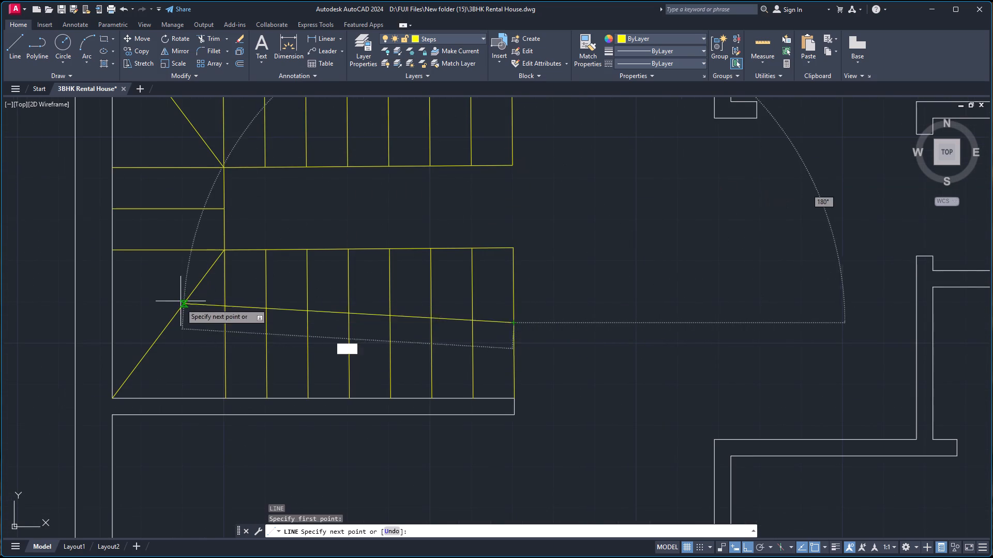
click(200, 323)
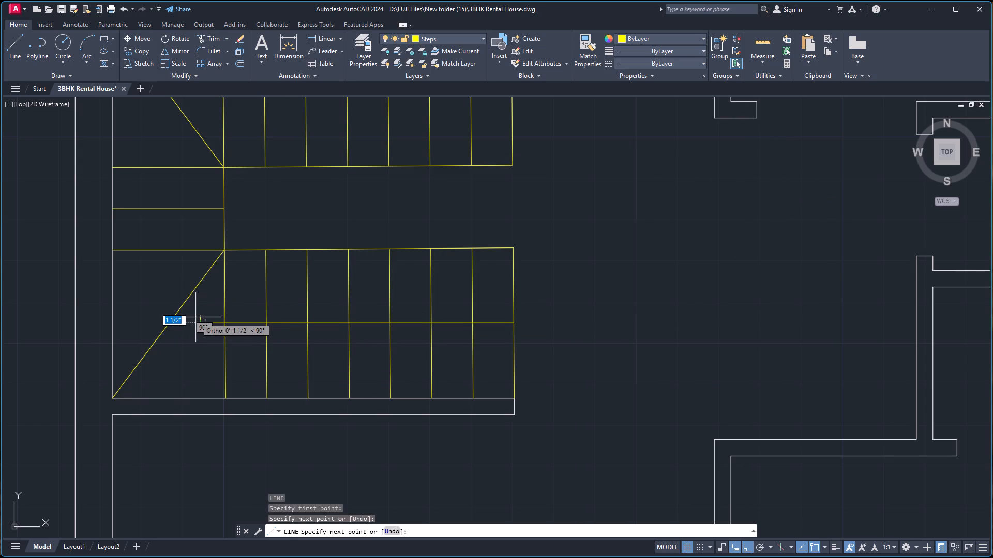
key(space)
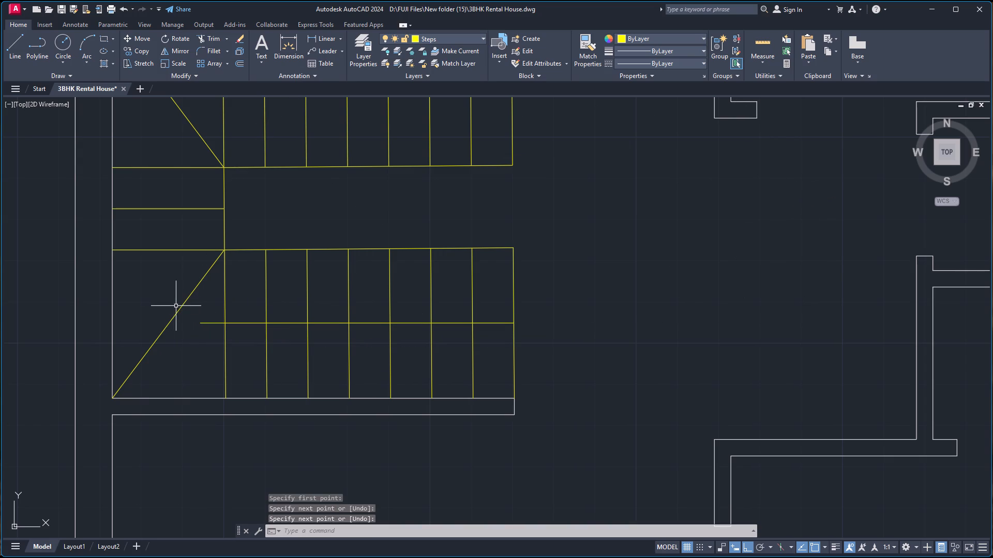
Draw a vertical line about 4'-4" long from the lower winder corner through the landing steps to the upper winder corner.
key(space)
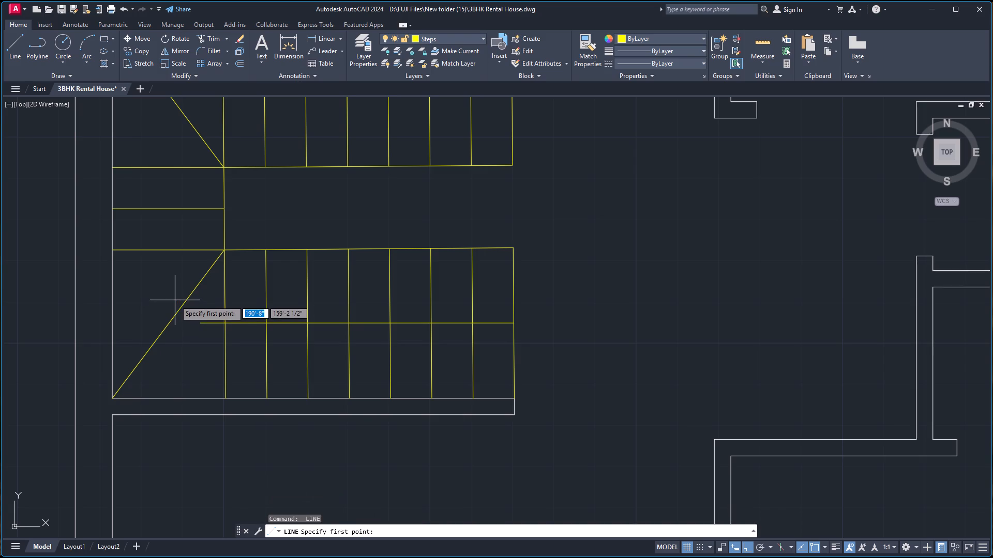
click(175, 300)
scroll(191, 142, down, 3)
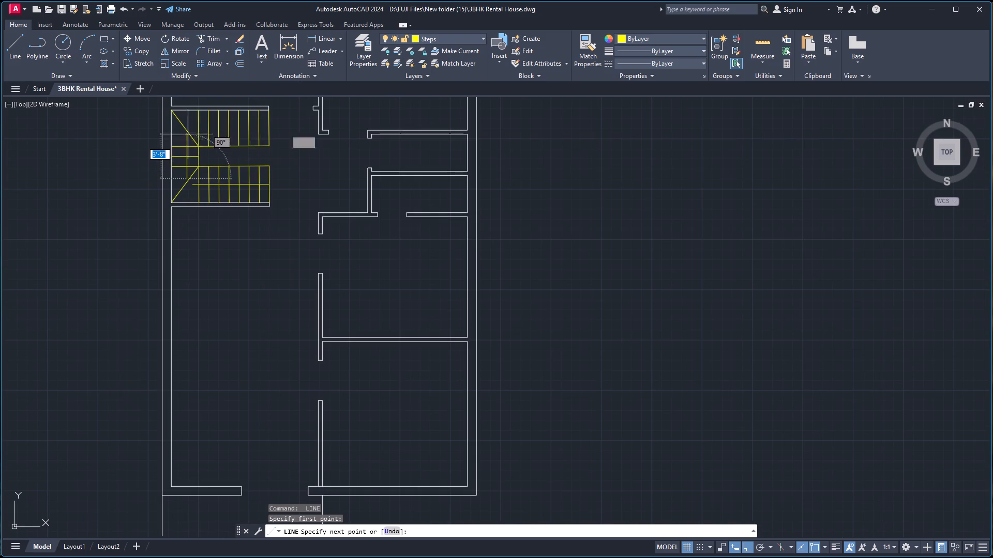
scroll(180, 122, up, 3)
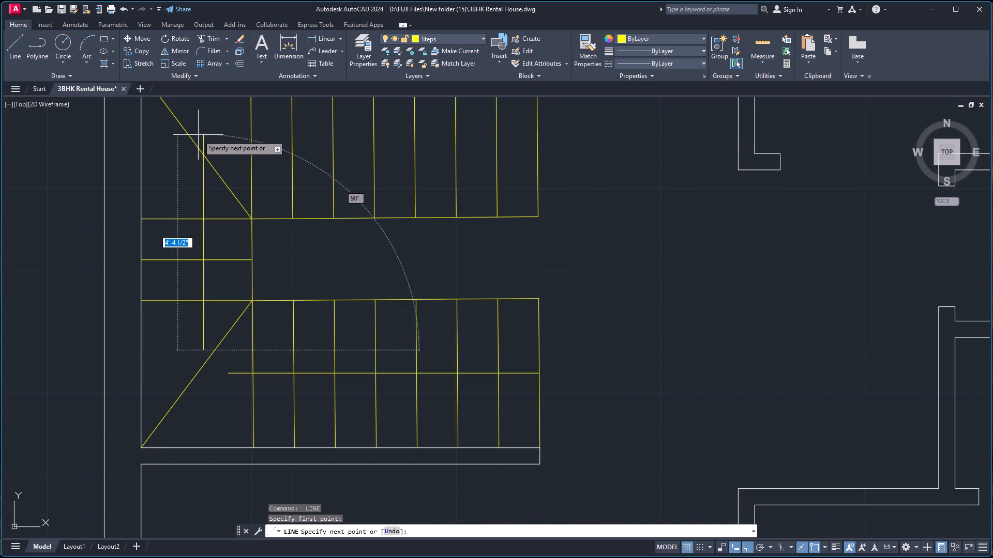
click(204, 138)
key(space)
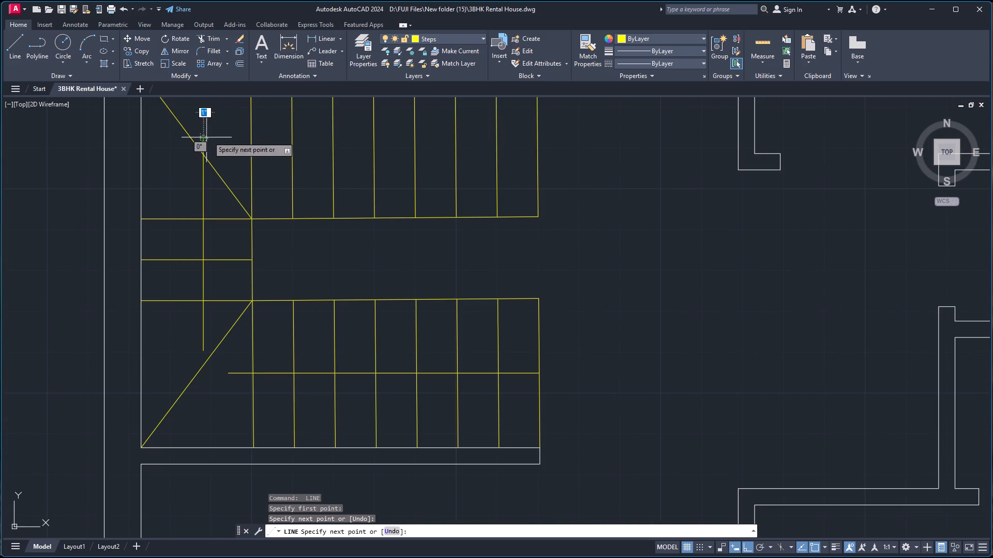
Draw a horizontal line from the middle of the upper flight's open end through all its treads into the winder.
key(space)
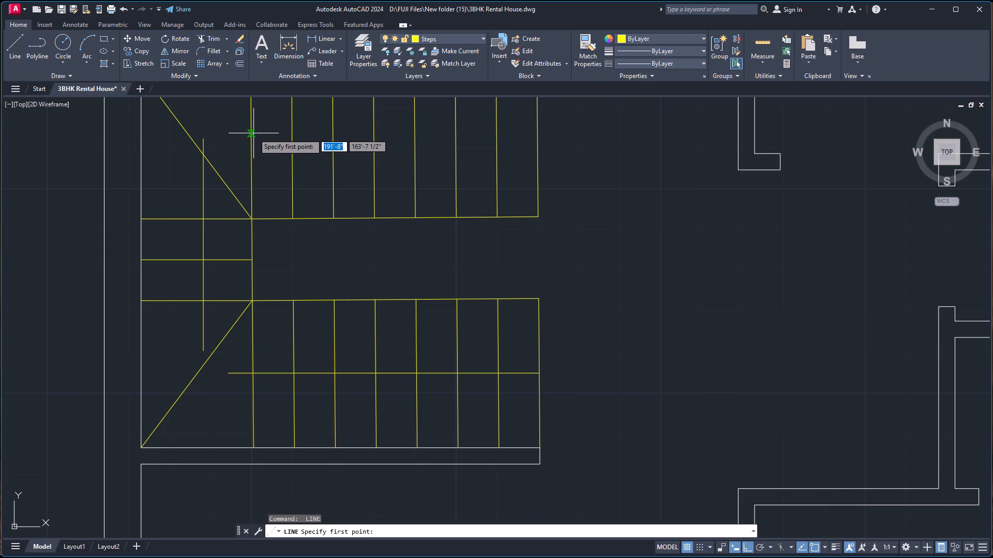
scroll(251, 121, down, 4)
scroll(252, 118, up, 4)
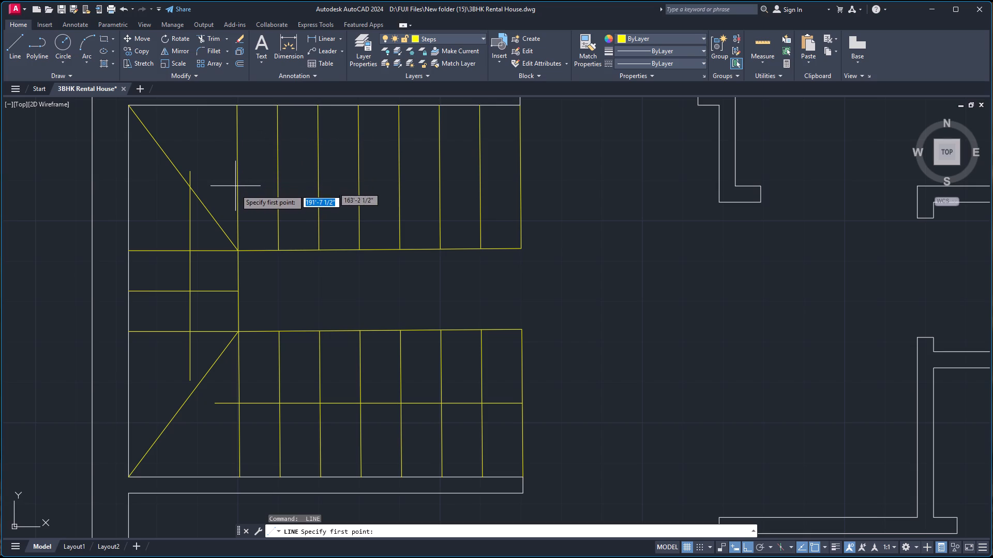
click(522, 174)
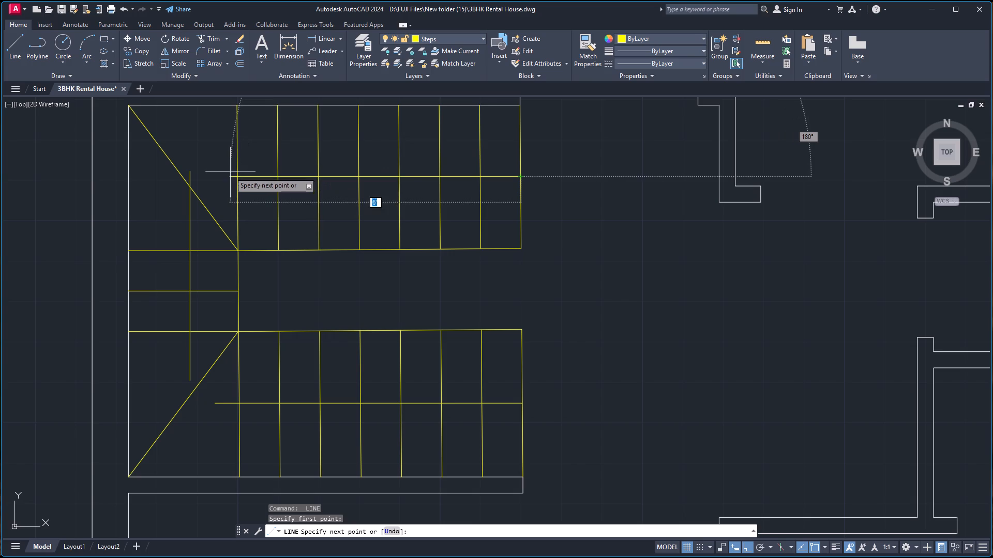
click(213, 173)
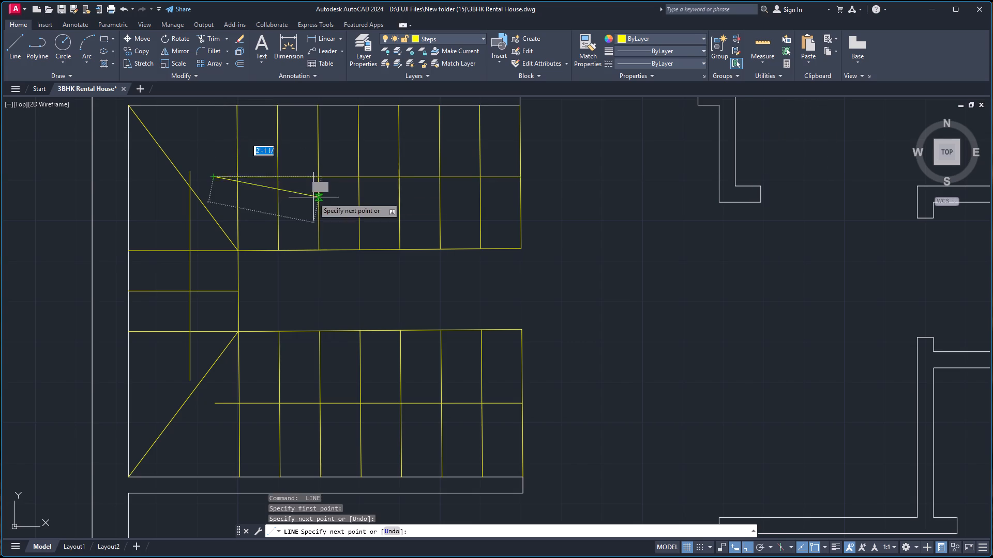
key(space)
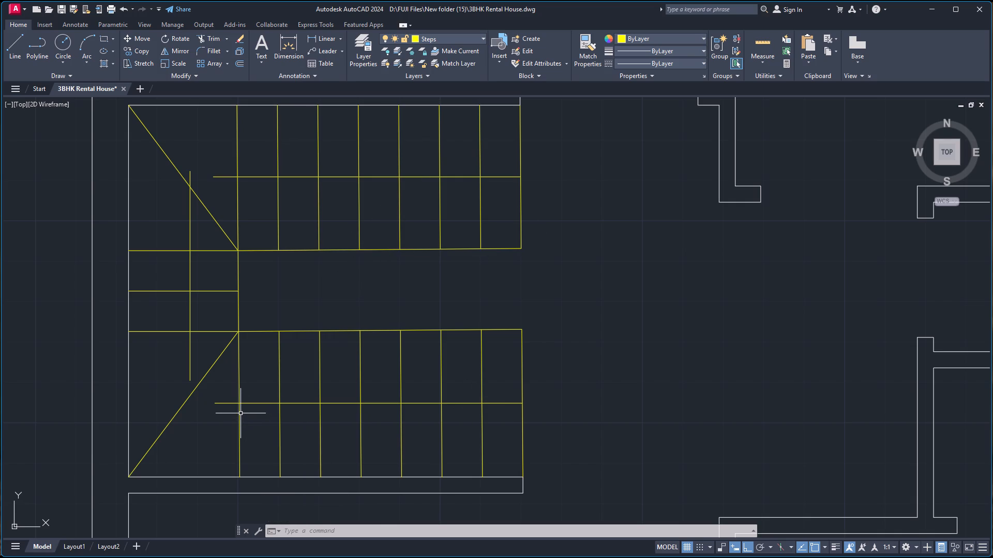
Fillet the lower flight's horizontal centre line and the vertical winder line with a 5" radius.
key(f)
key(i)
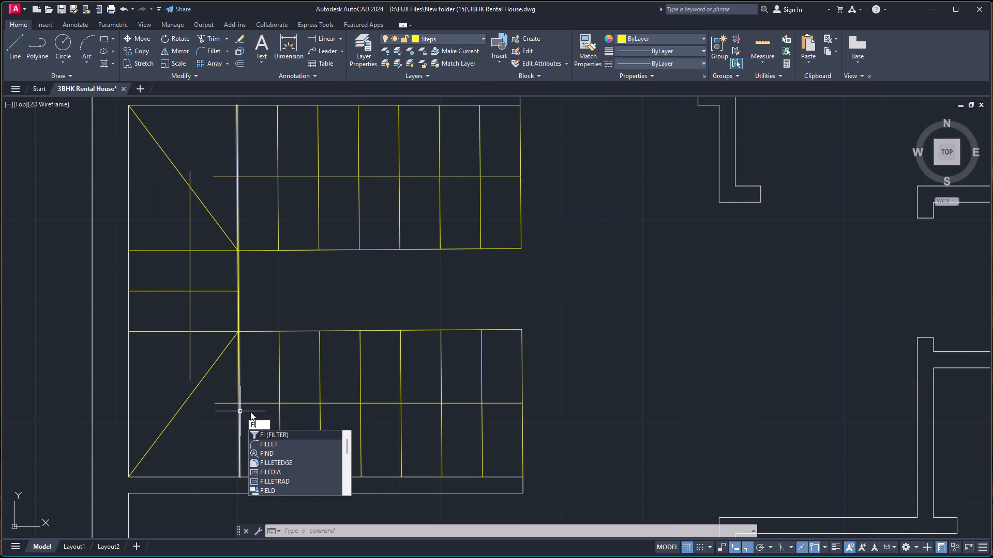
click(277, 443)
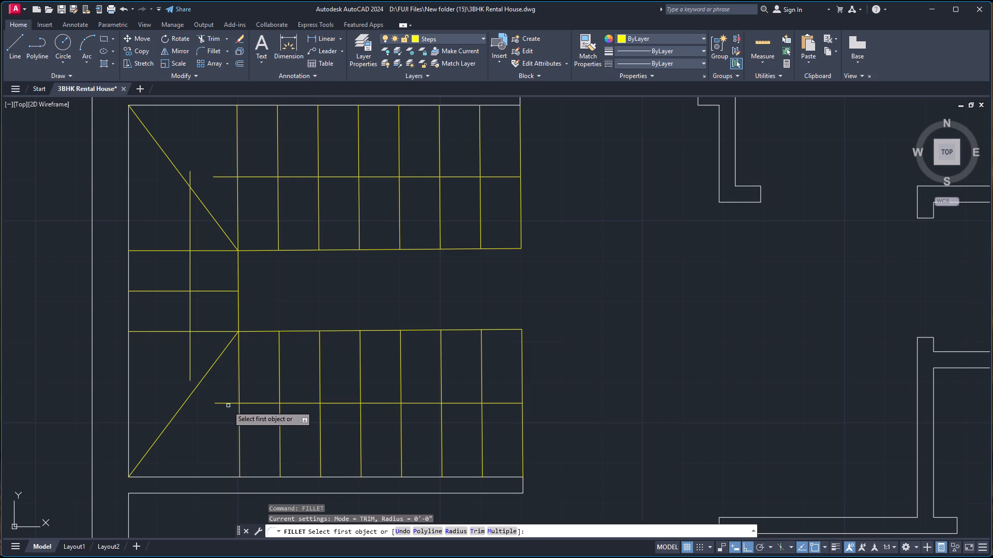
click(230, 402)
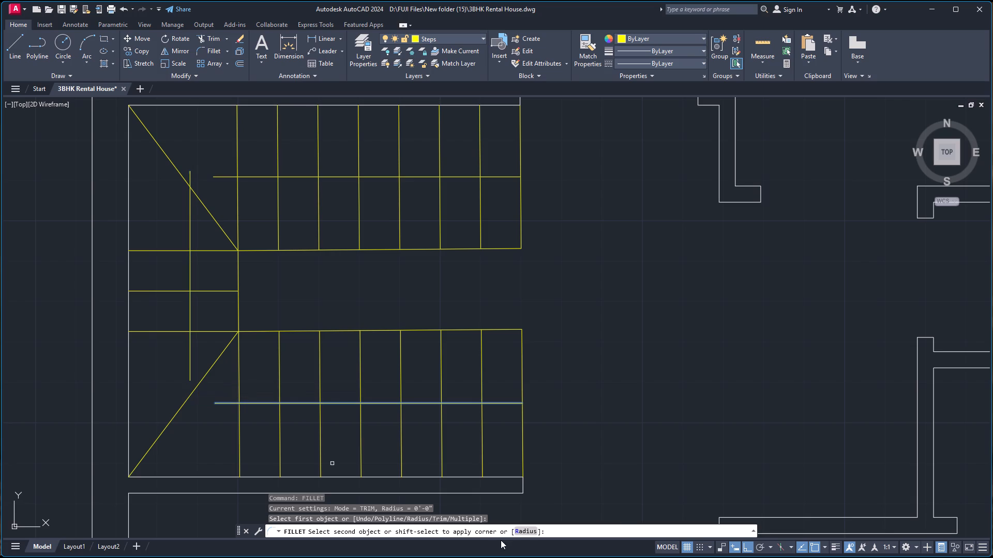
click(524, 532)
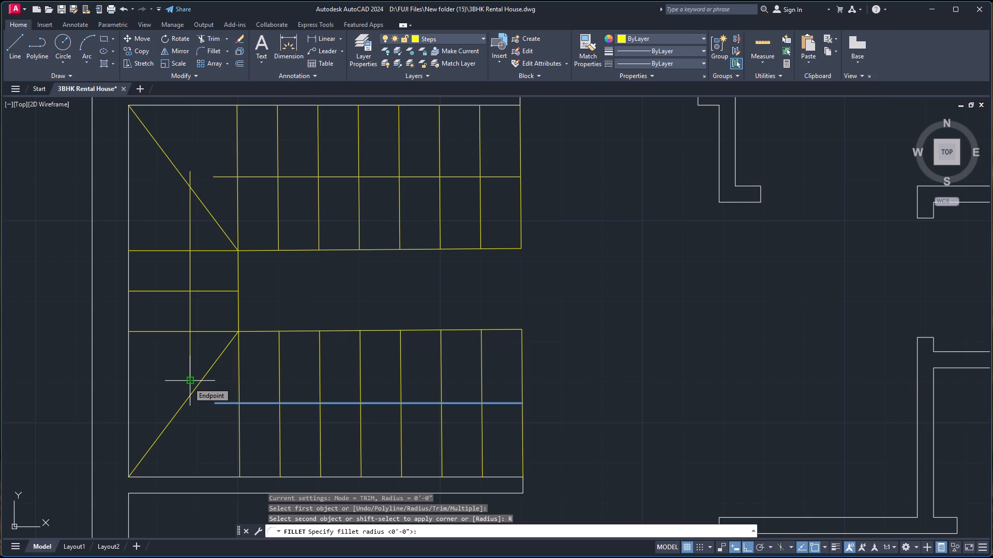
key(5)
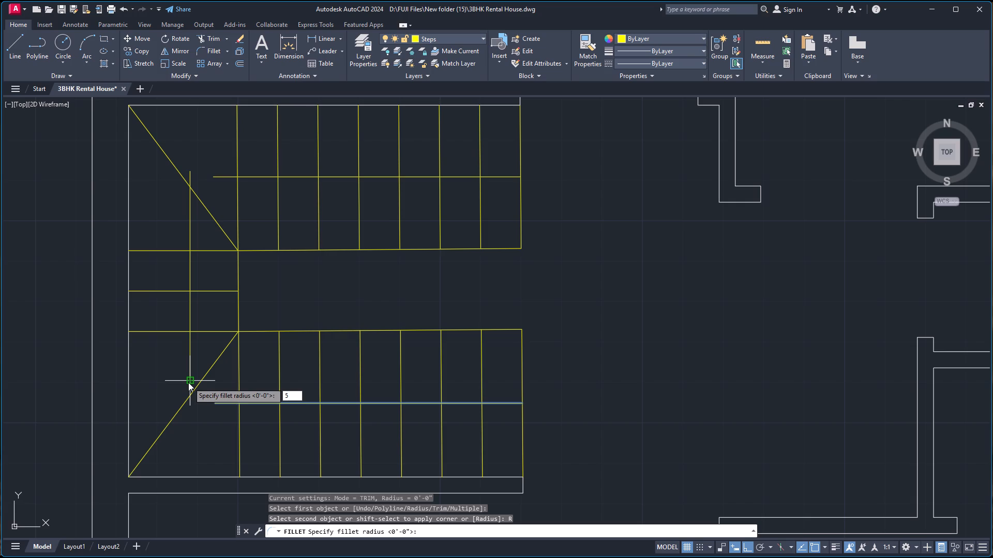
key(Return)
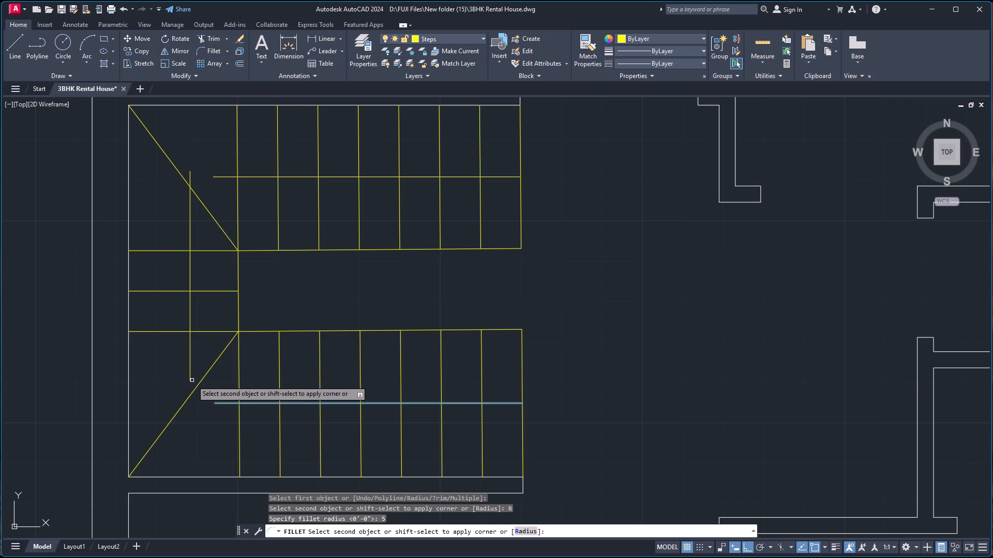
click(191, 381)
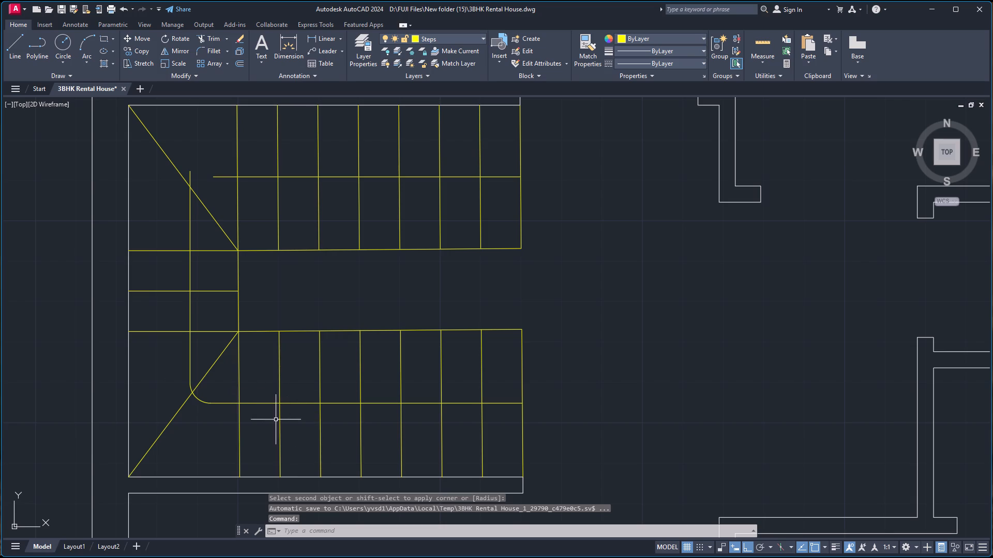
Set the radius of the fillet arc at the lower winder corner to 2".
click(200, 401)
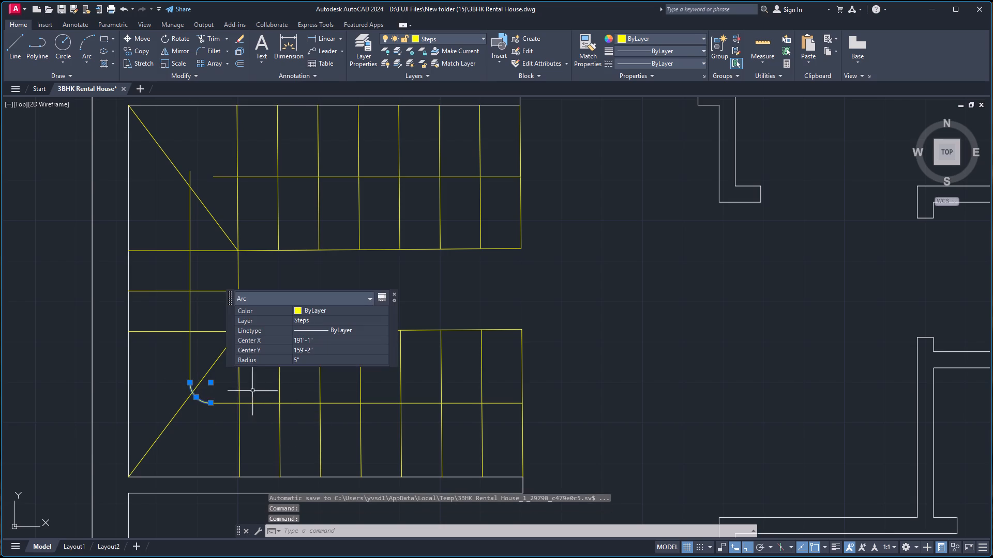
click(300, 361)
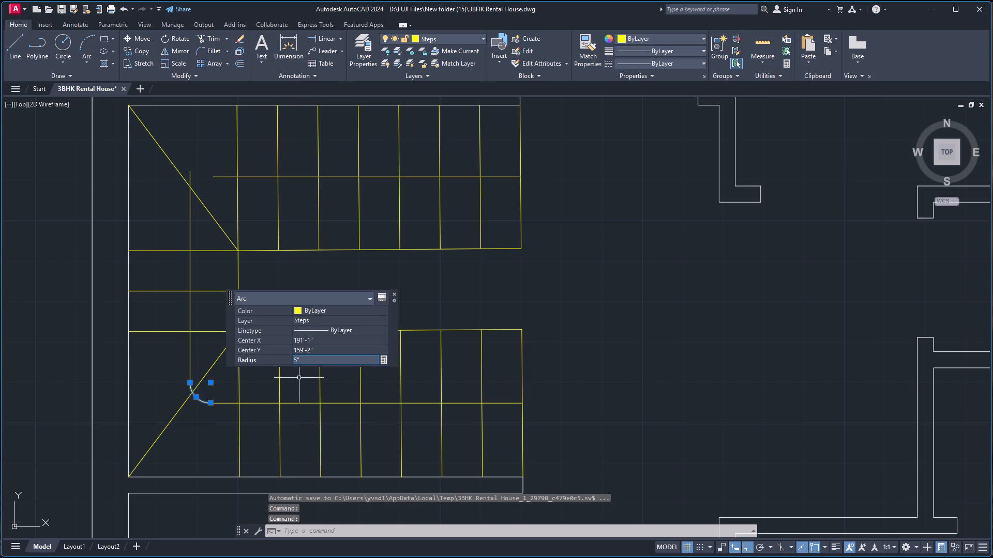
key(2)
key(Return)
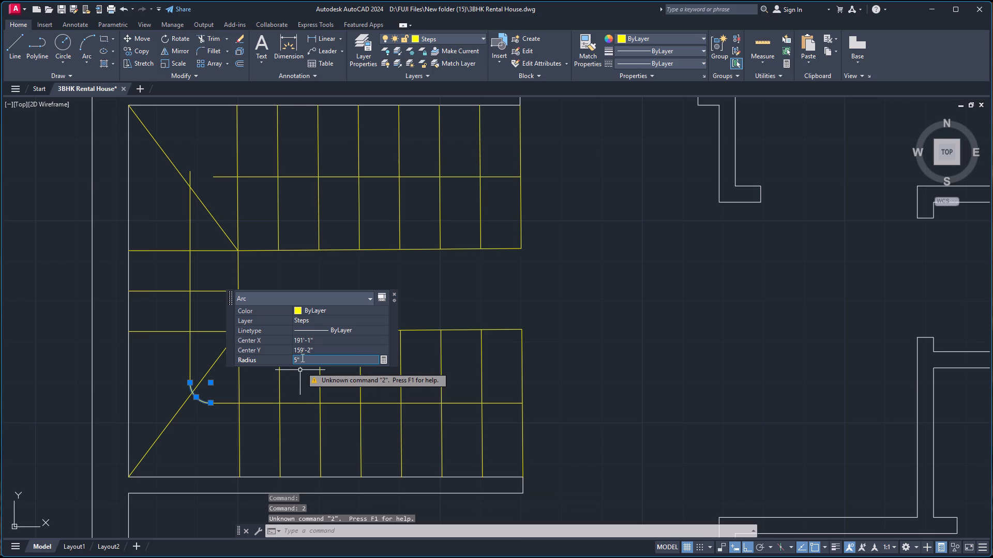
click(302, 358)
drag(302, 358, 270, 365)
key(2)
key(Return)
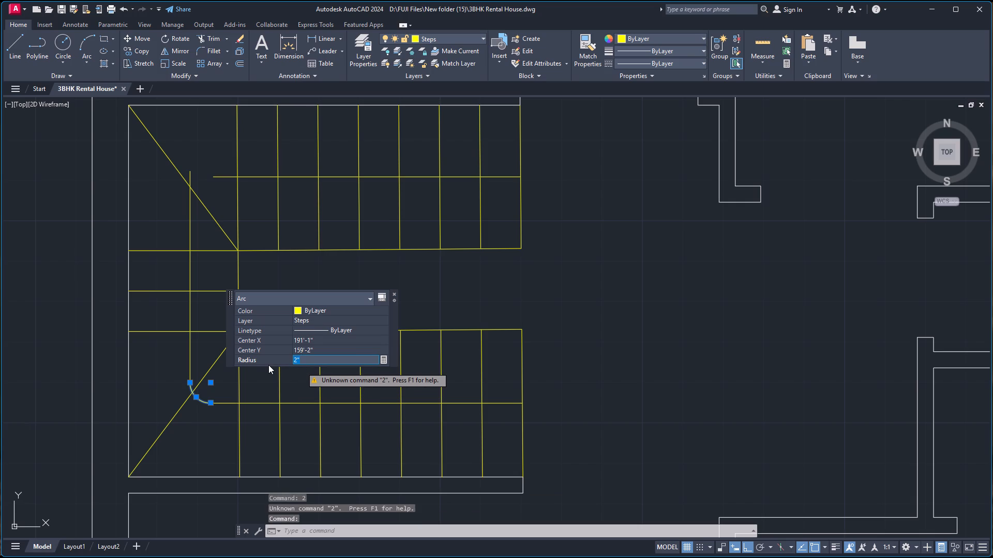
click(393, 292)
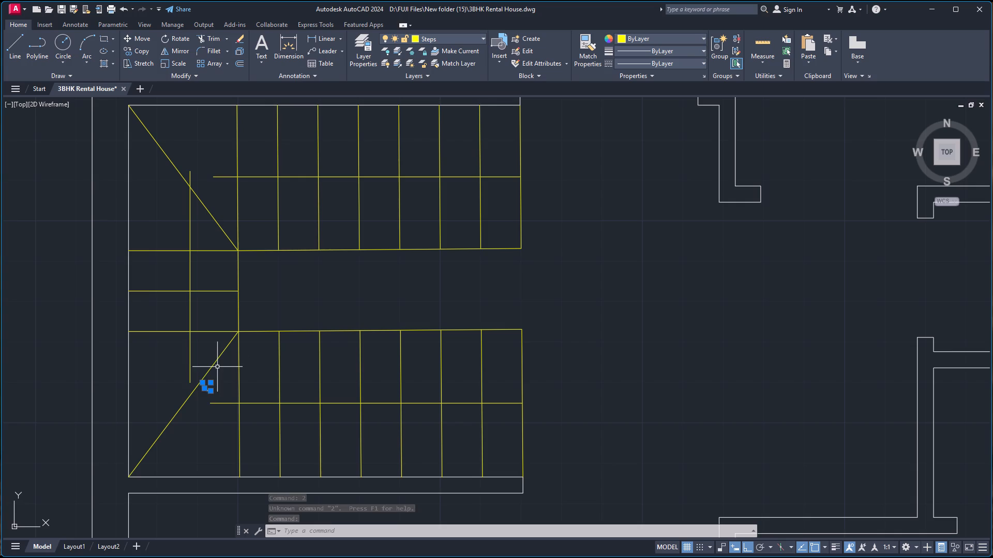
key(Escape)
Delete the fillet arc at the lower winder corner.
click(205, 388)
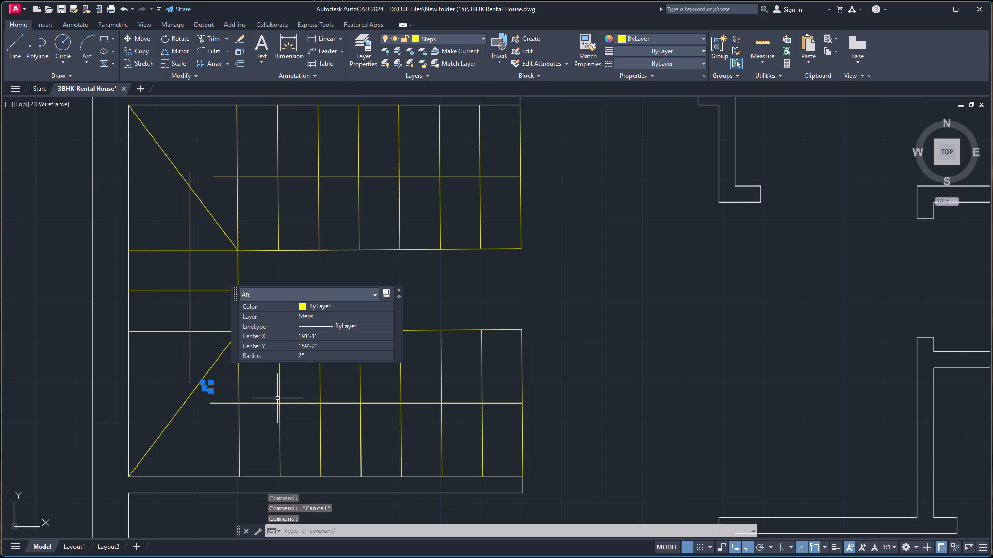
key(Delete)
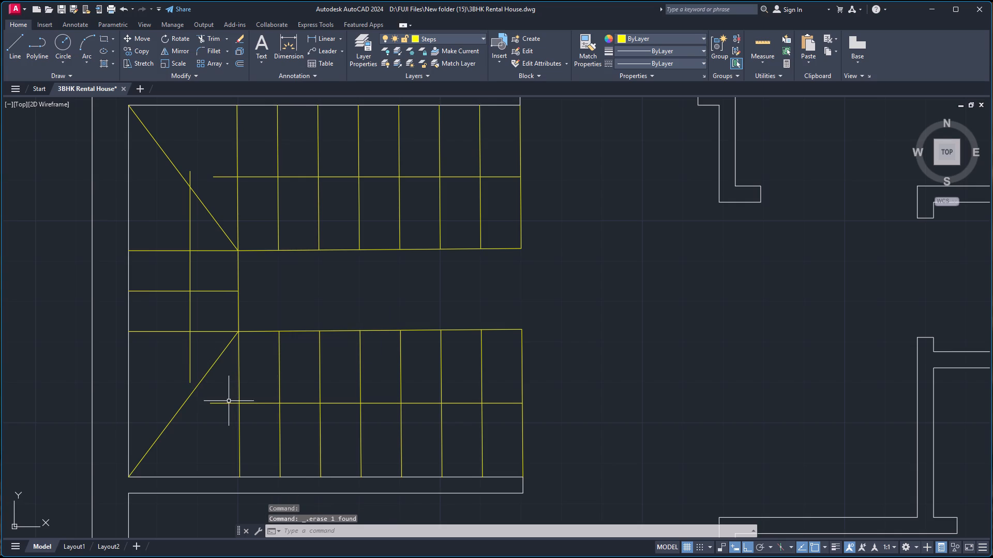
Fillet the lower flight's horizontal centre line and the vertical winder line with a 3" radius.
key(f)
click(261, 426)
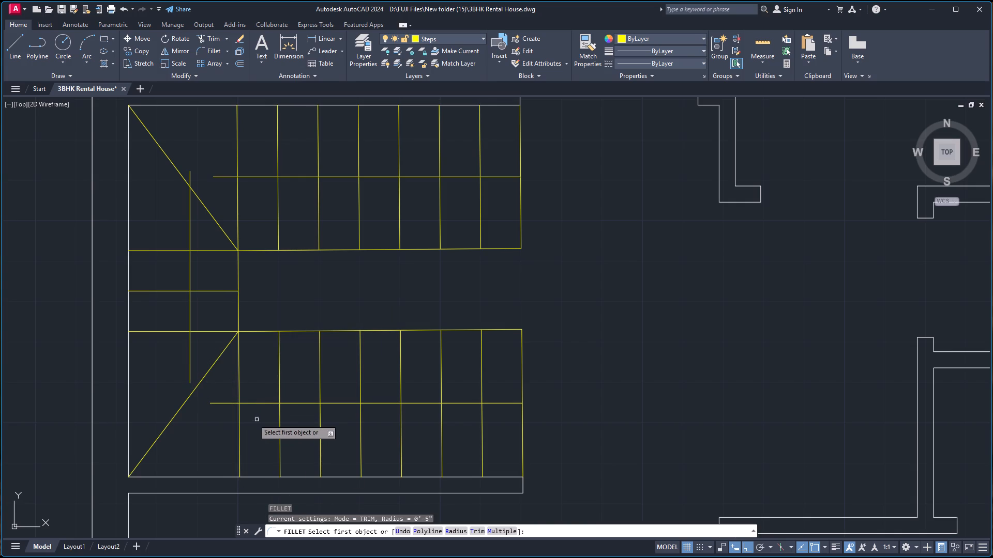
click(232, 404)
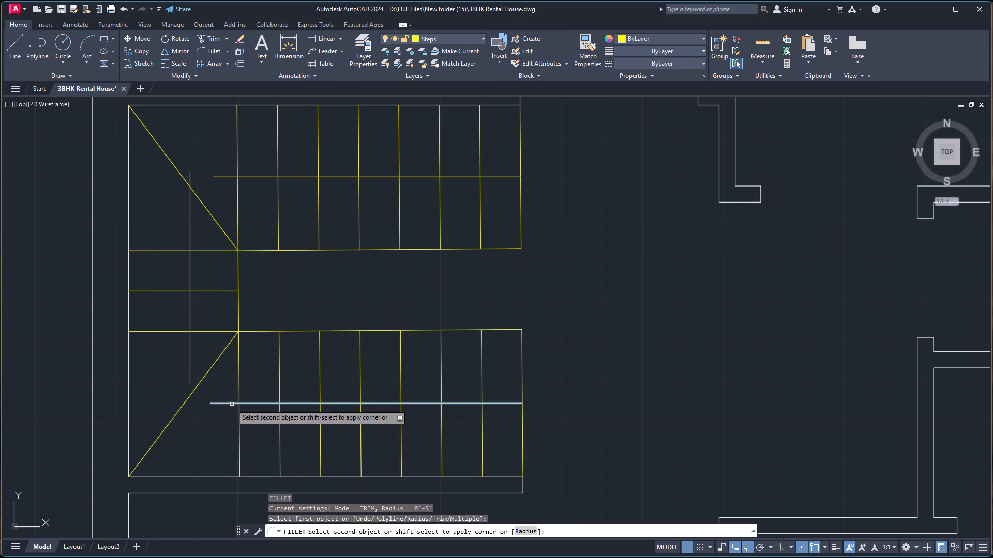
click(526, 530)
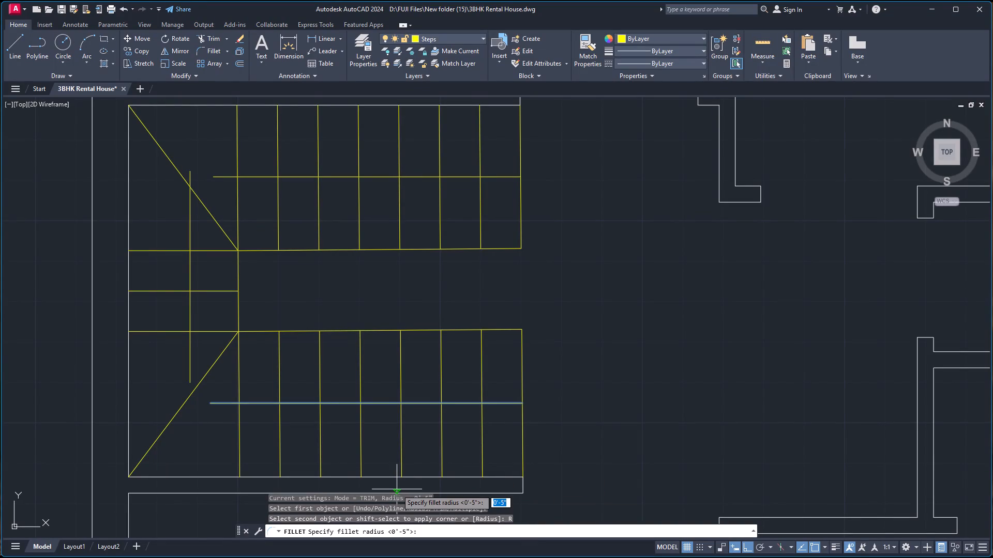
key(3)
key(Return)
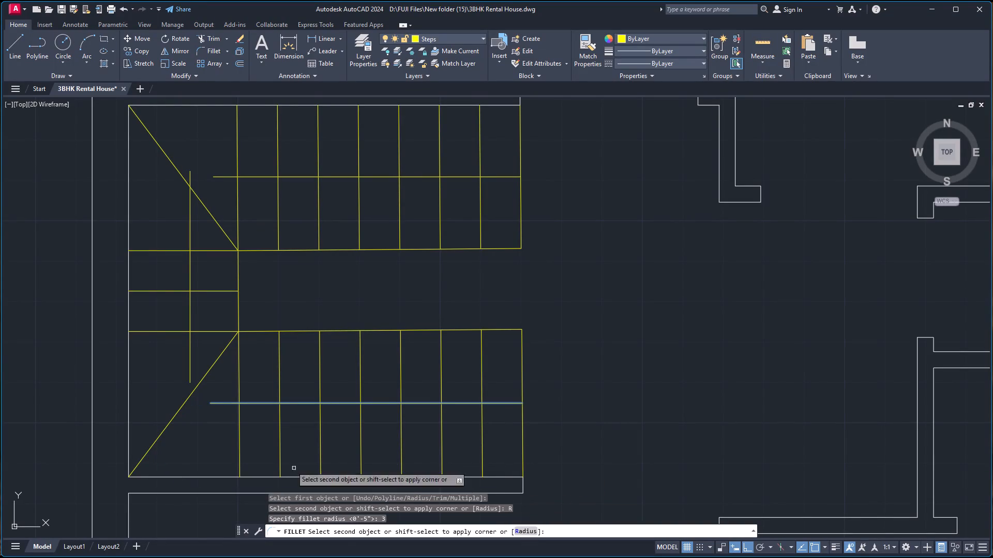
click(190, 380)
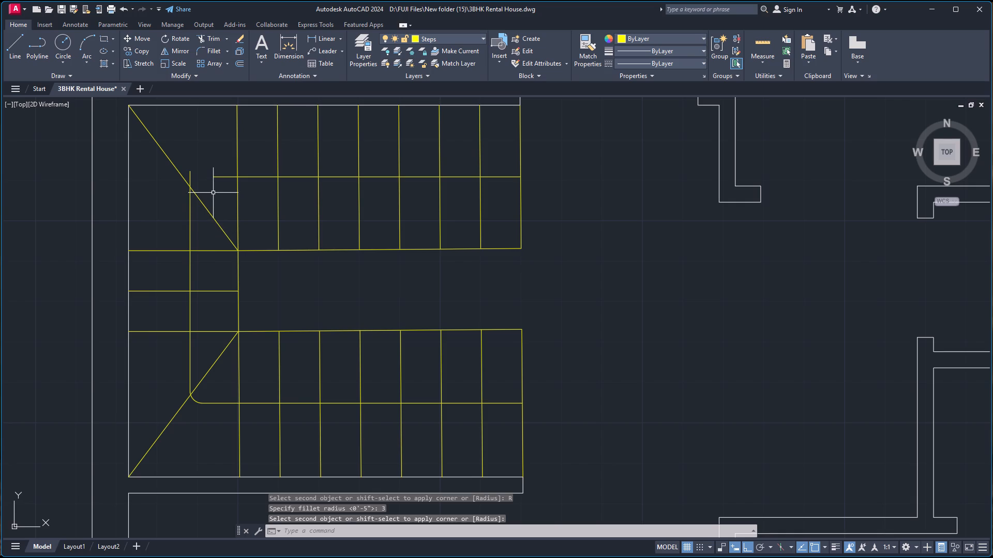
Fillet the upper flight's horizontal centre line and the vertical winder line with a 3" radius.
click(189, 198)
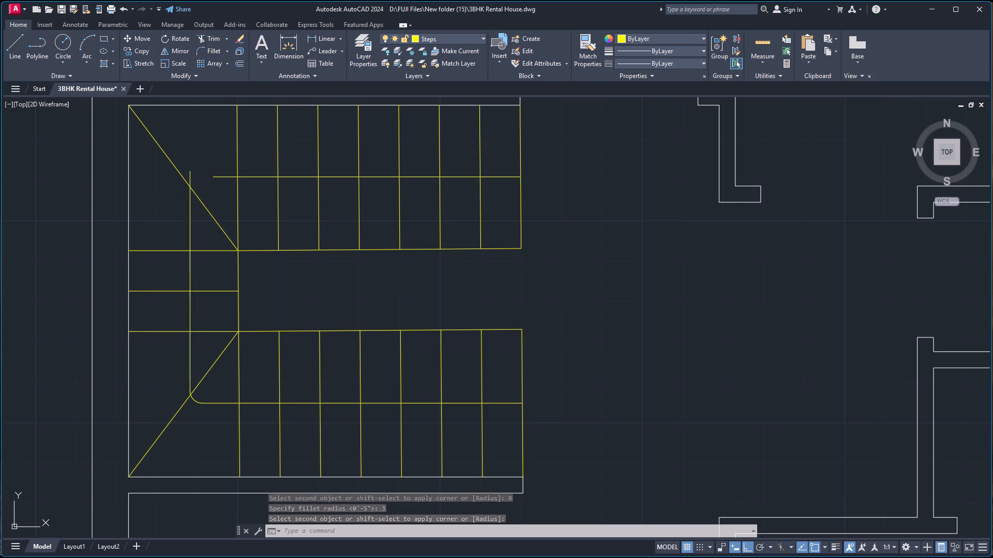
key(f)
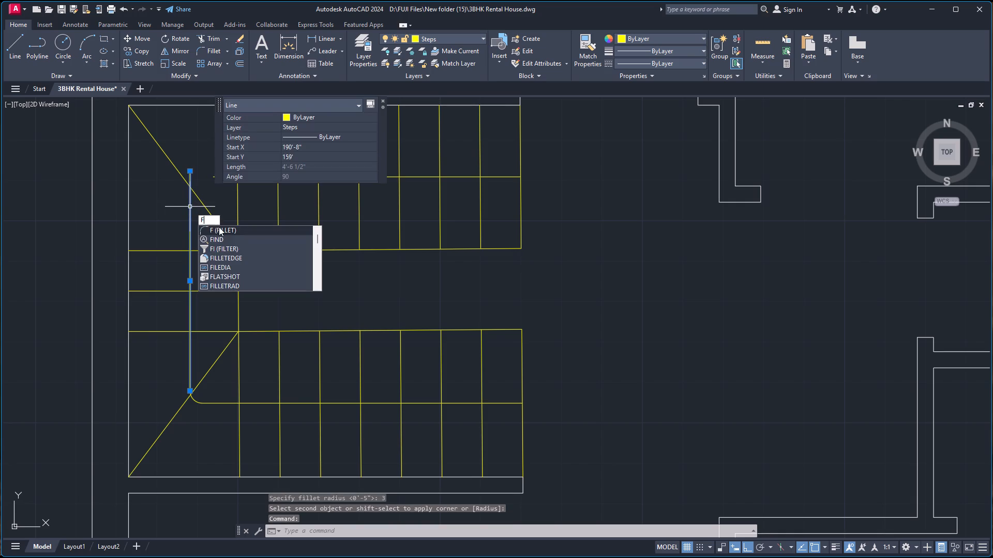
click(219, 229)
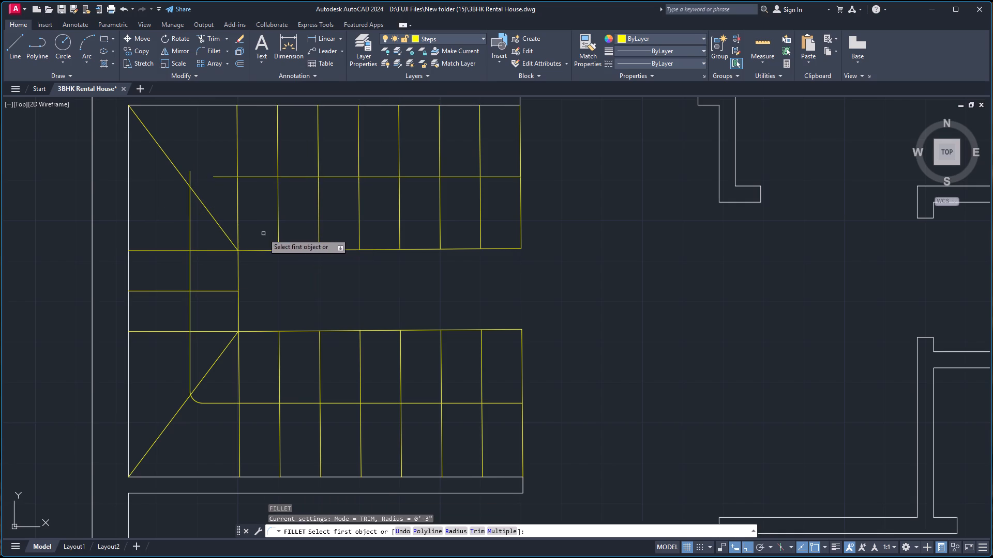
click(190, 222)
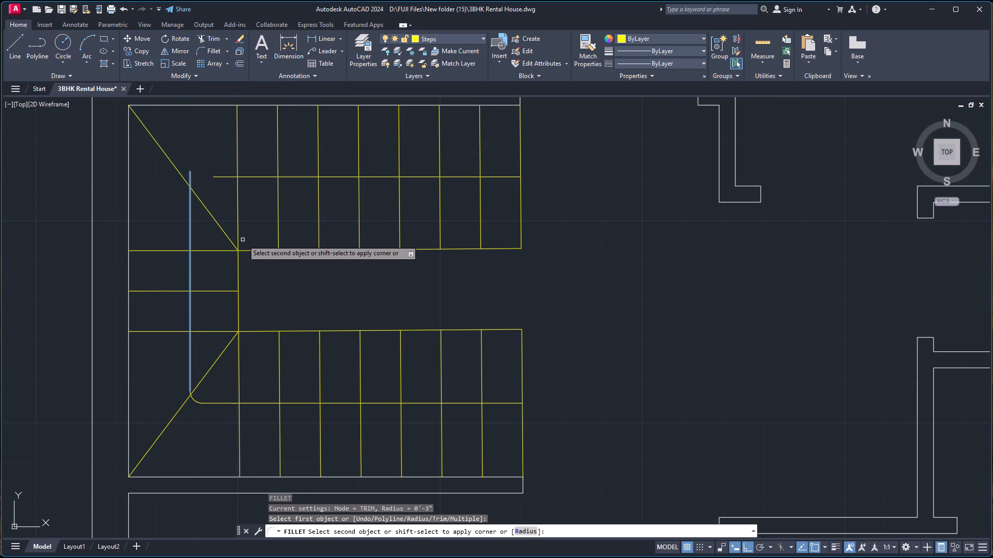
key(r)
key(Return)
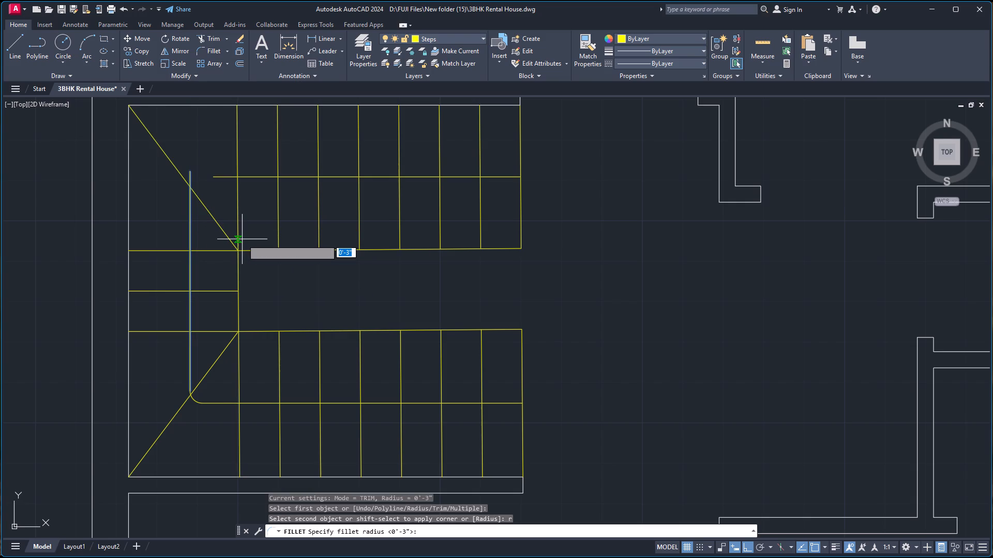
key(3)
key(Return)
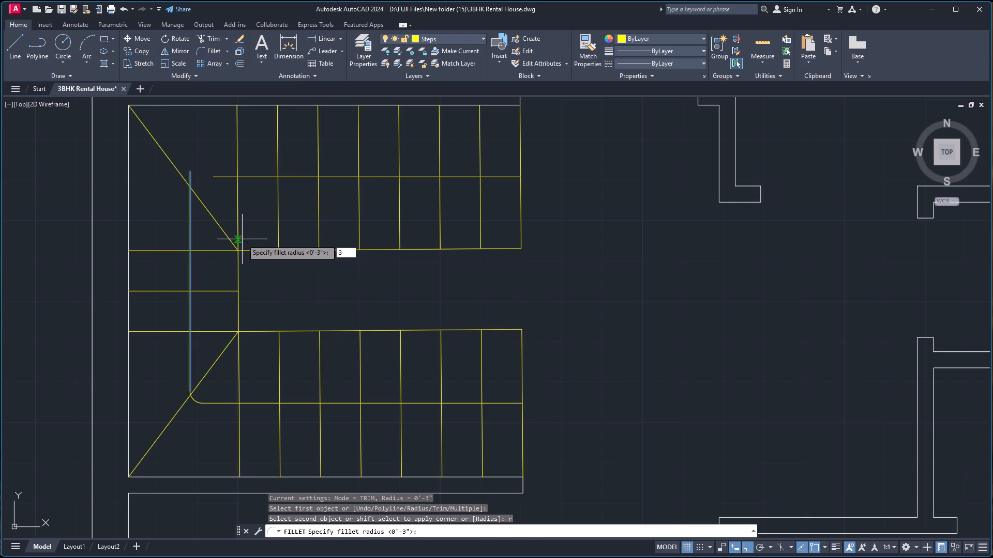
click(215, 177)
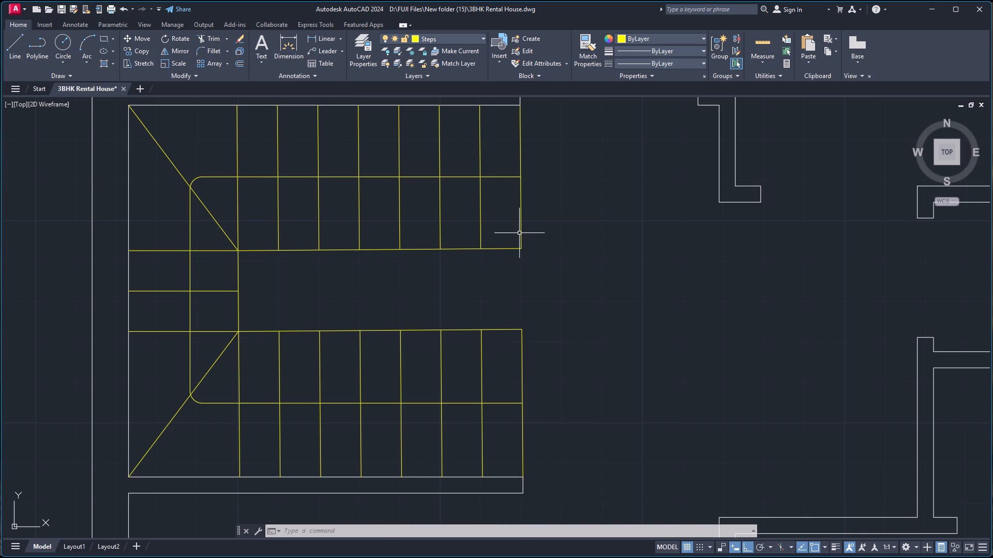
key(Escape)
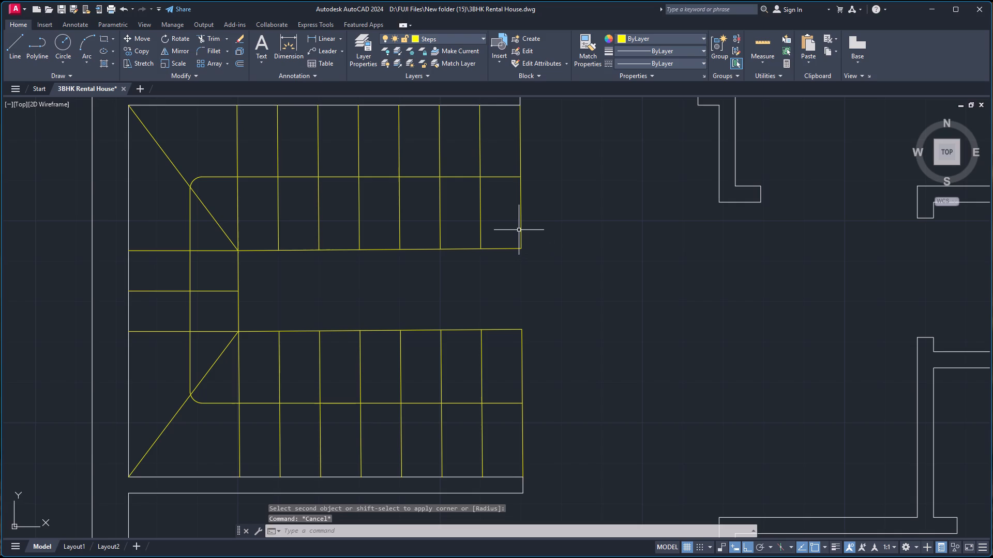
Trim the upper flight's centre line across the three treads nearest the flight's open end.
text(tr)
key(Return)
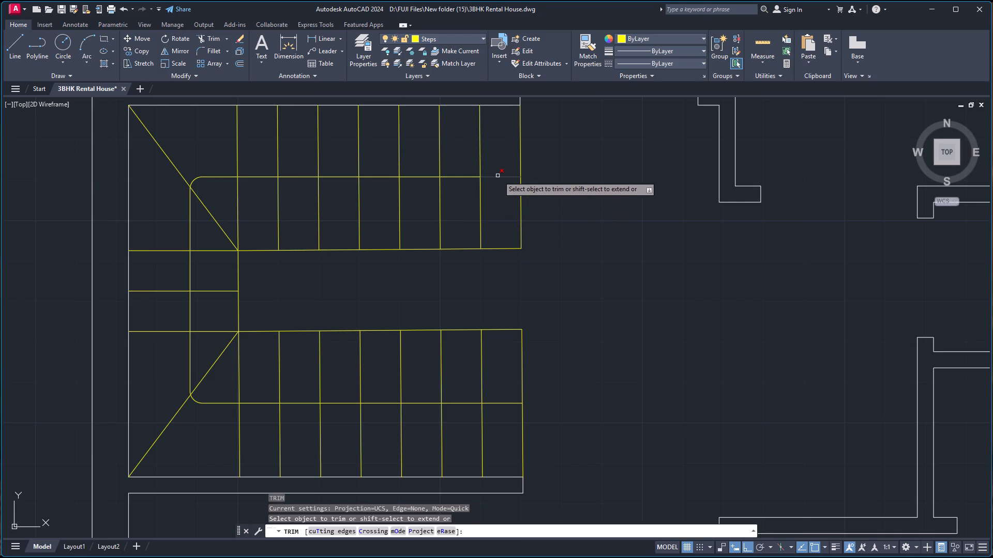
click(499, 176)
click(464, 178)
click(412, 178)
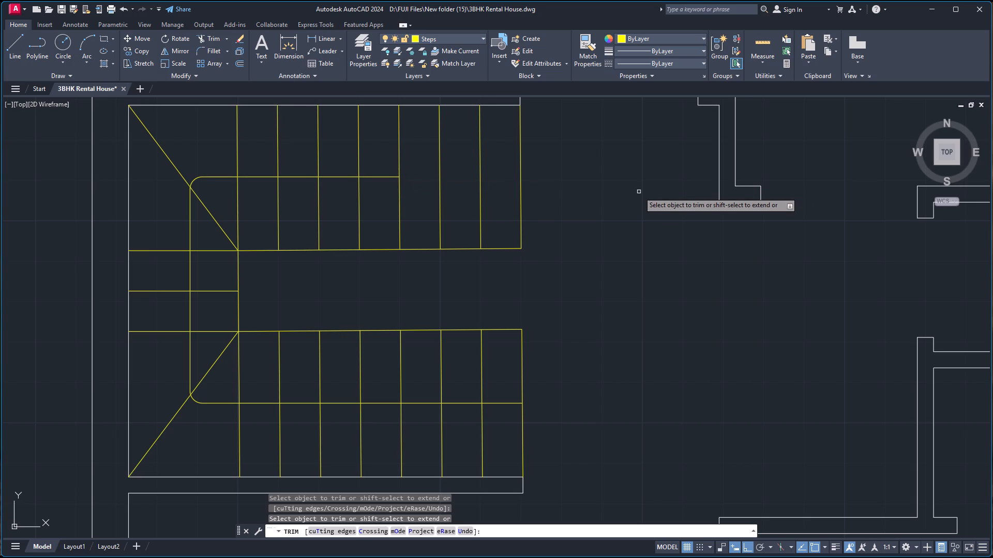
key(space)
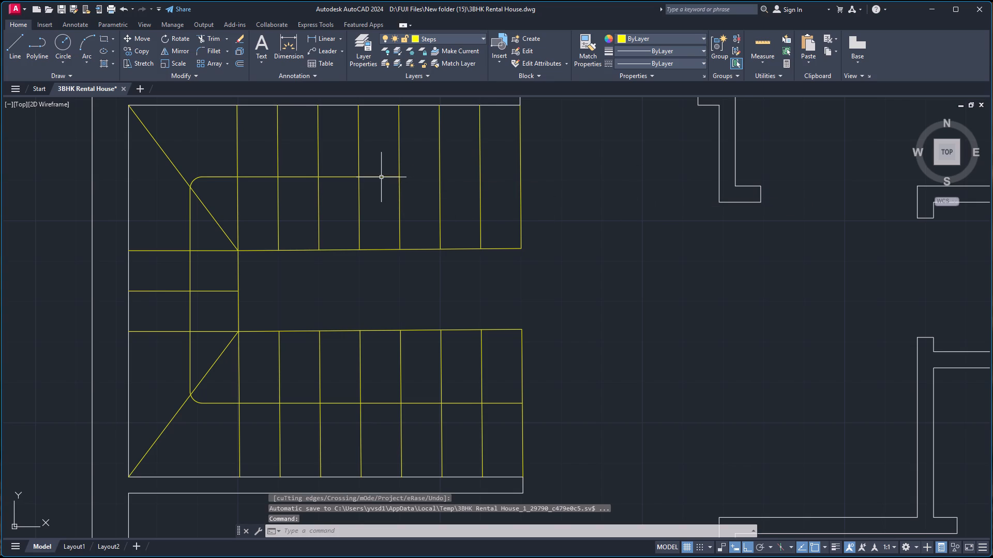
Shorten the upper flight's centre line to about 3'-6 1/2", ending it midway across the tread.
click(381, 177)
click(401, 176)
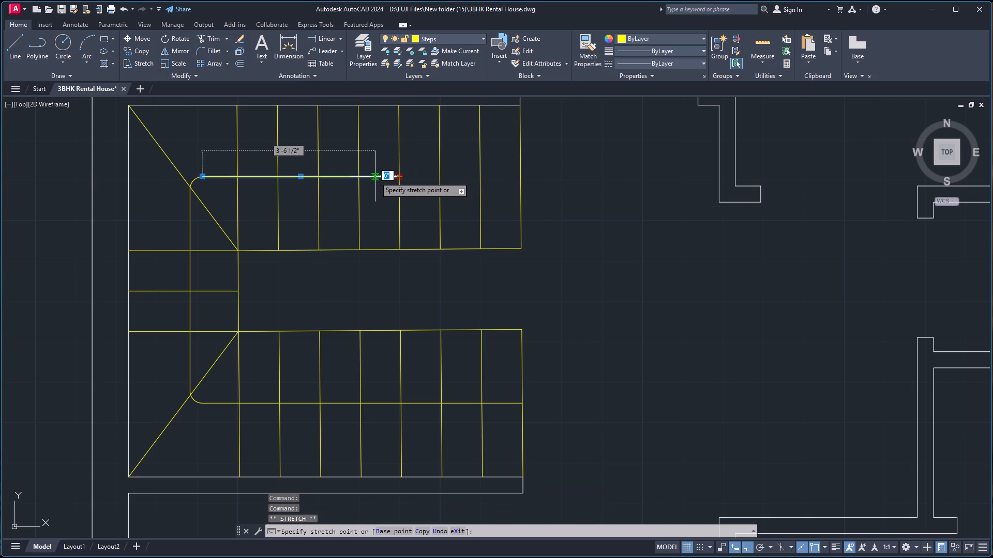
click(378, 177)
key(space)
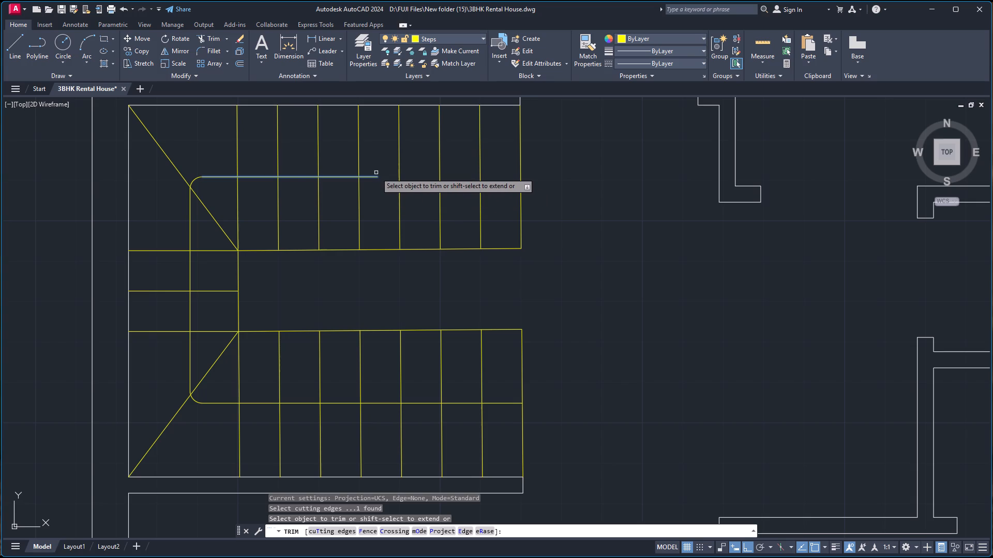
key(space)
With Ortho off, draw an arrowhead line about 2" long at about 140° from the upper centre line's free end.
key(l)
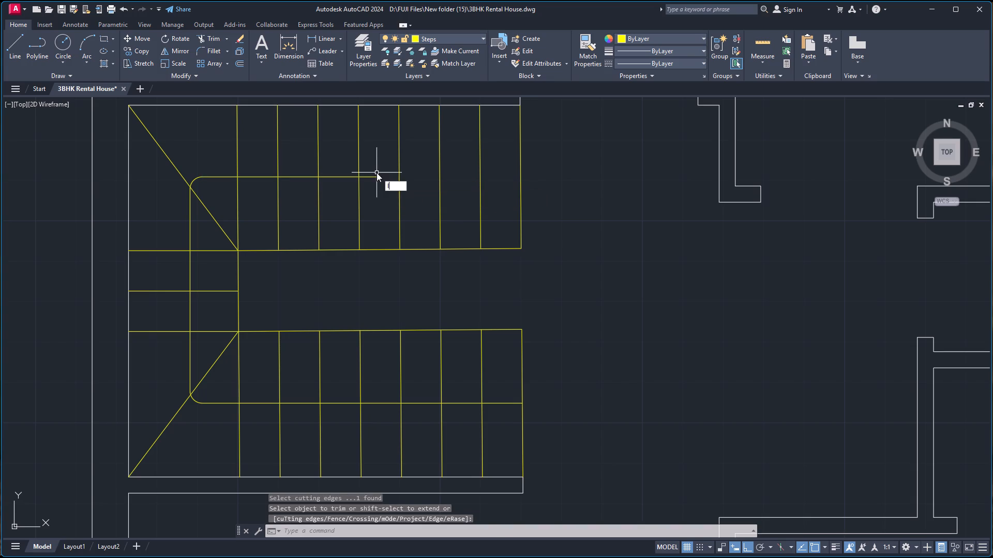
key(Return)
scroll(375, 171, up, 4)
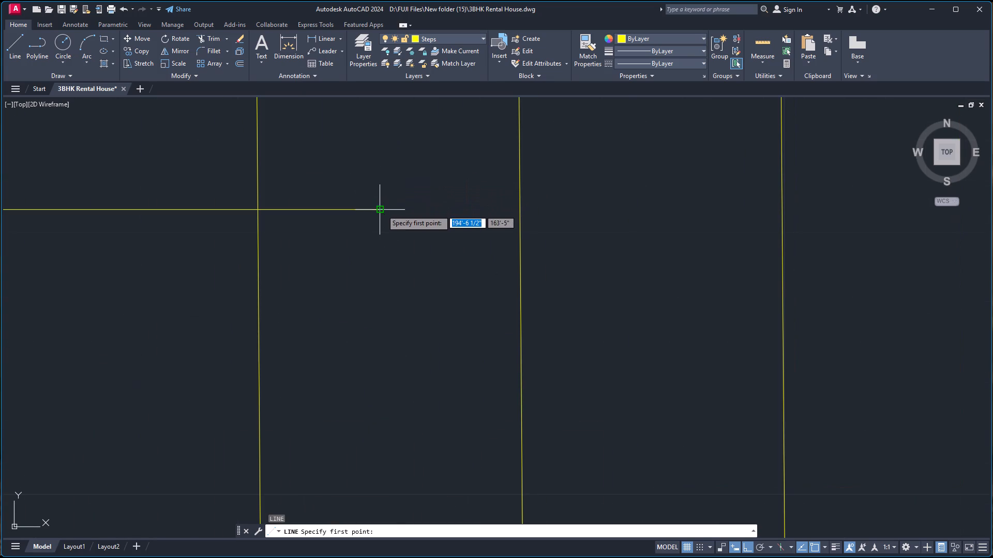
click(382, 210)
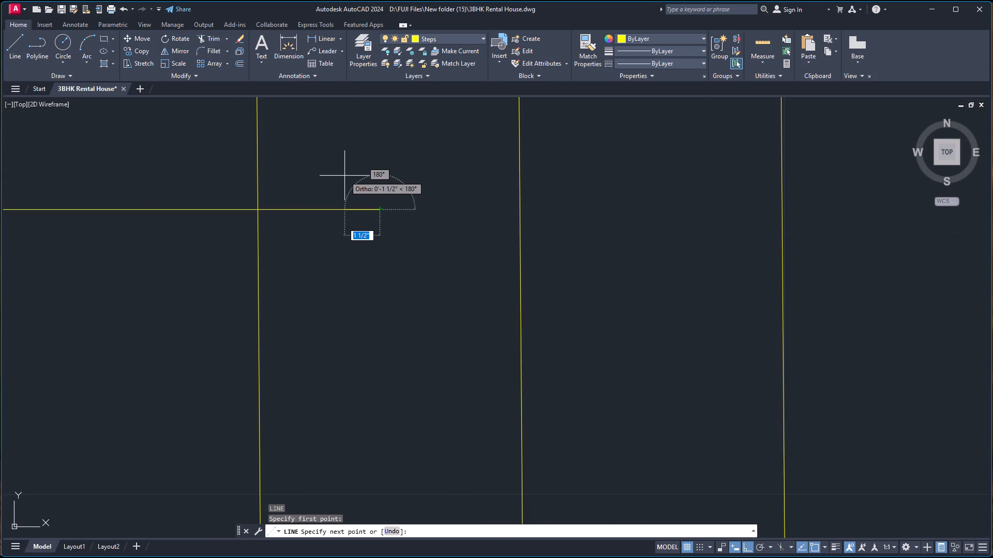
key(F8)
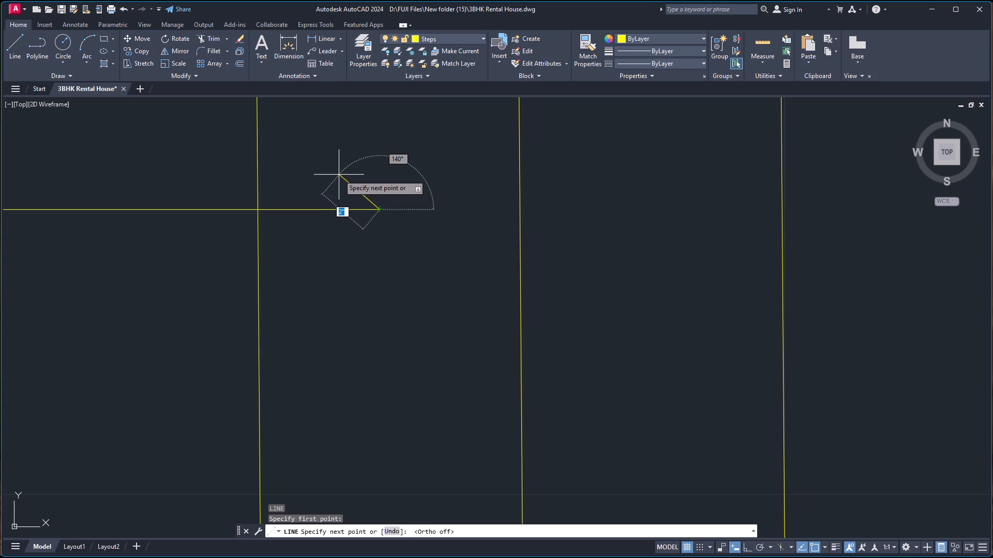
click(339, 175)
key(space)
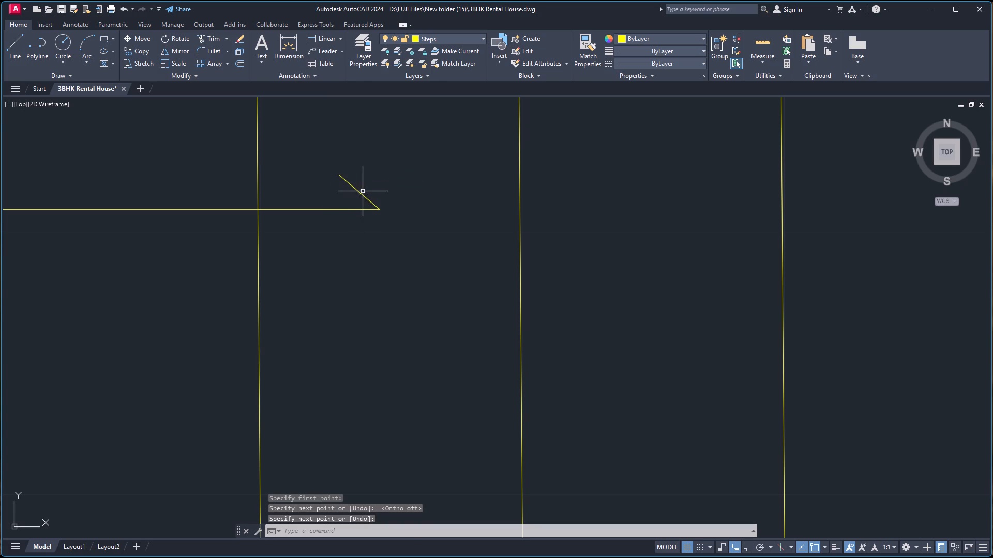
Mirror the arrowhead line about the upper flight's centre line with Ortho on, keeping the source line.
click(359, 193)
text(mi)
key(Return)
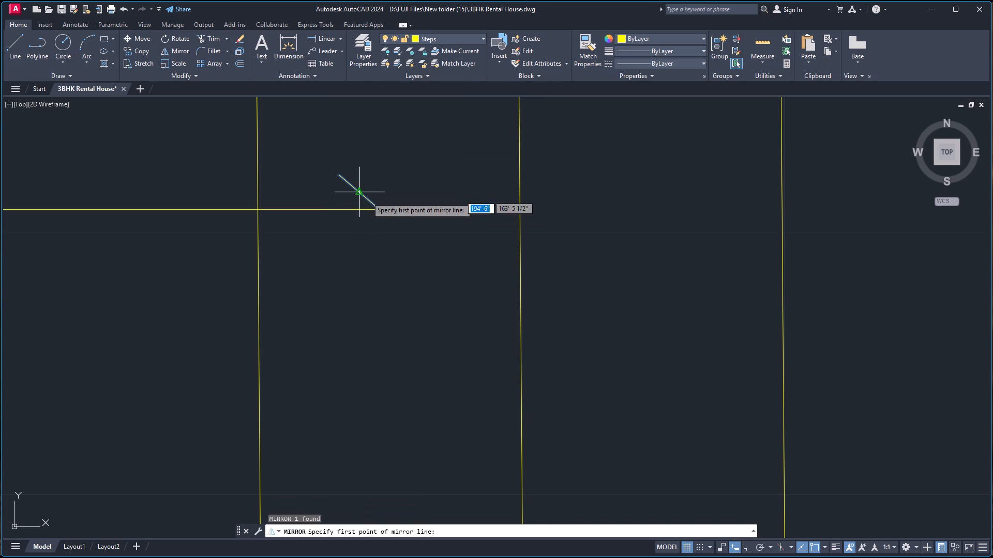
click(379, 208)
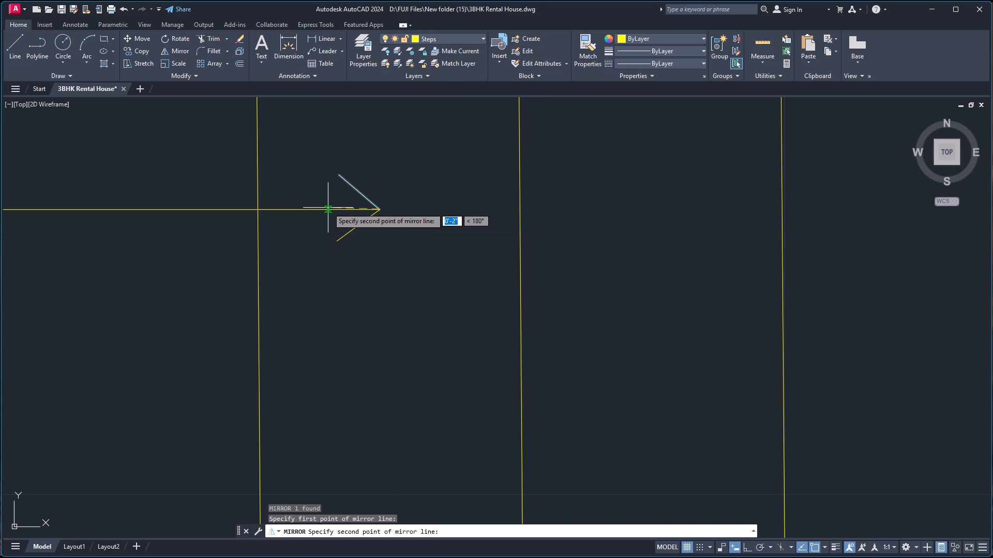
key(F8)
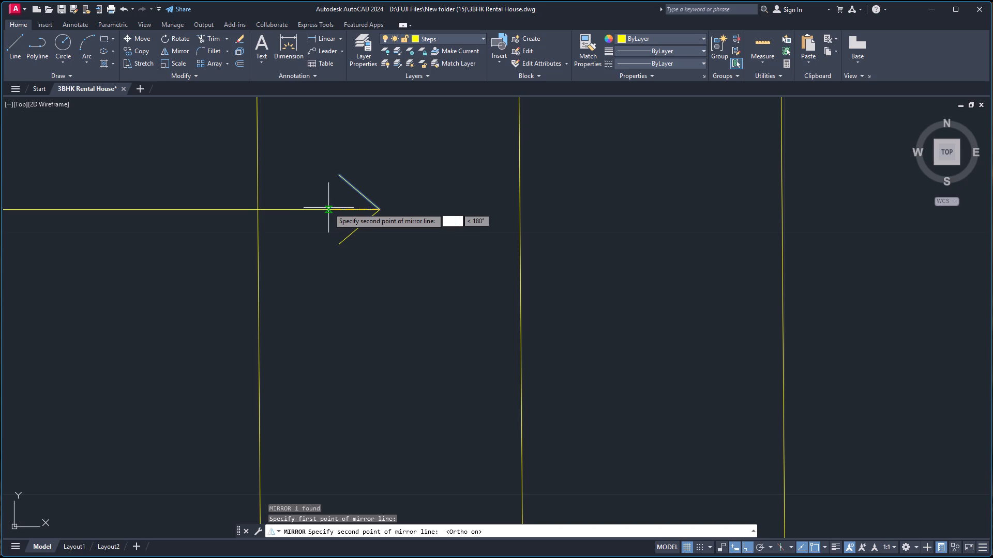
click(328, 209)
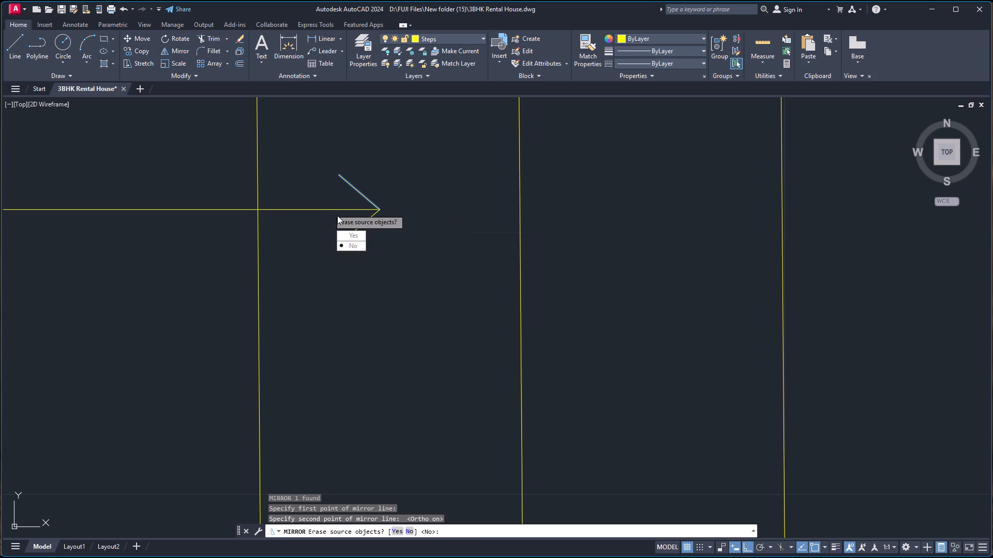
drag(351, 243, 328, 209)
Stretch the lower flight's centre line about 4" beyond the outermost riser, to a length of about 6'-11 1/2".
scroll(412, 171, down, 4)
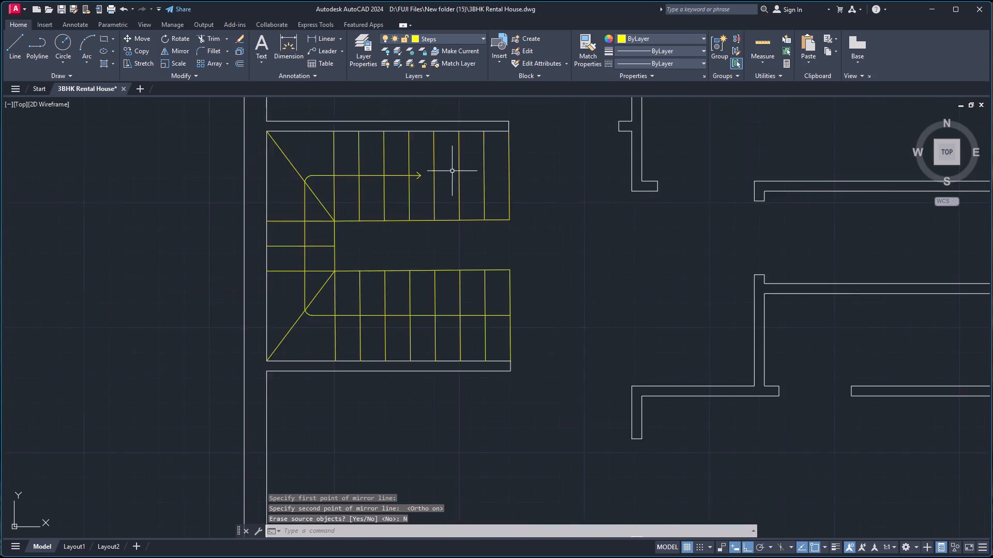
scroll(459, 169, down, 2)
scroll(543, 198, up, 3)
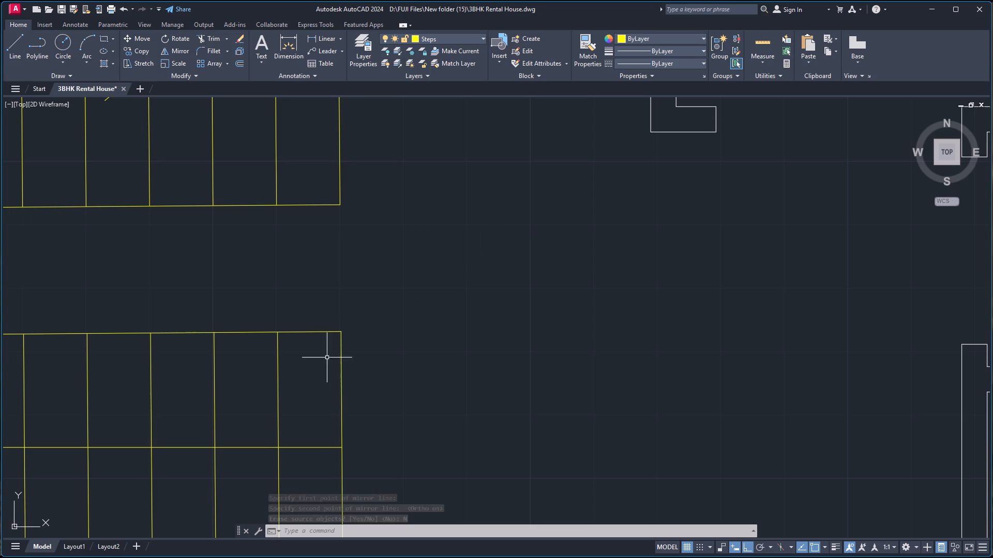
click(325, 446)
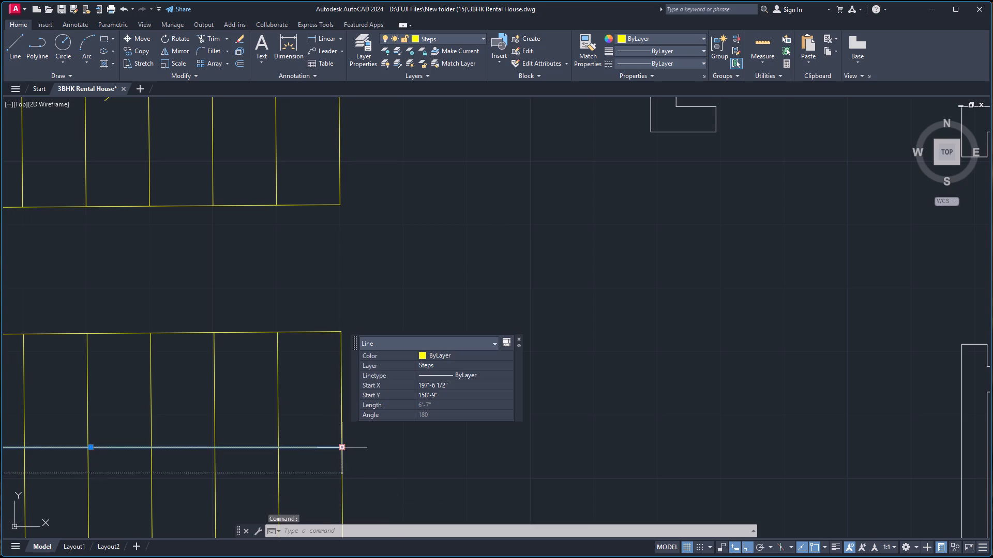
click(340, 446)
click(369, 443)
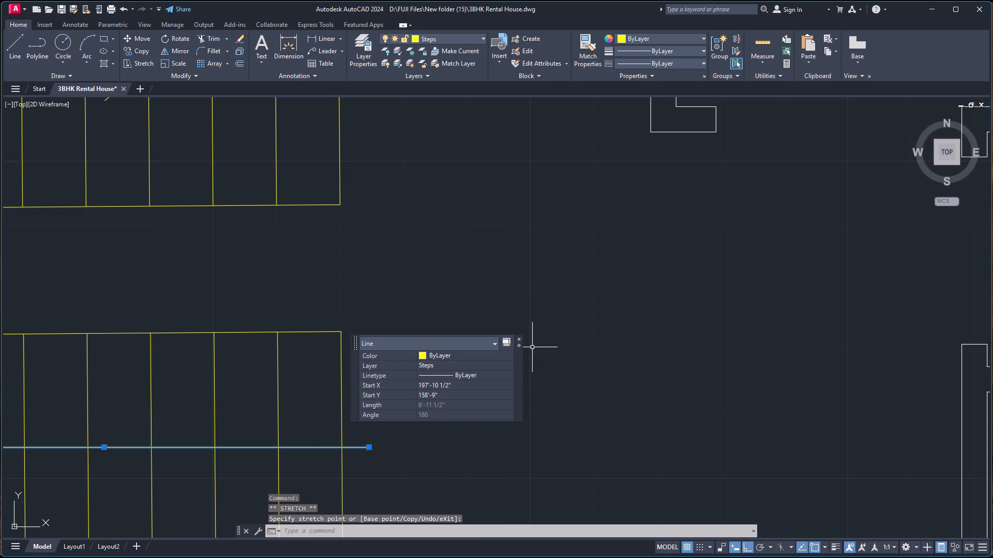
click(520, 336)
click(520, 340)
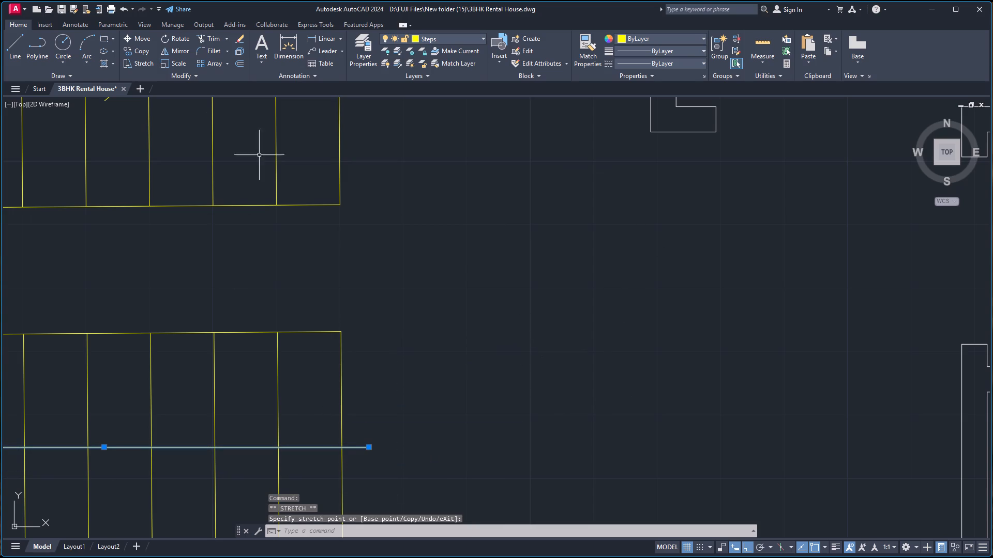
scroll(419, 269, down, 4)
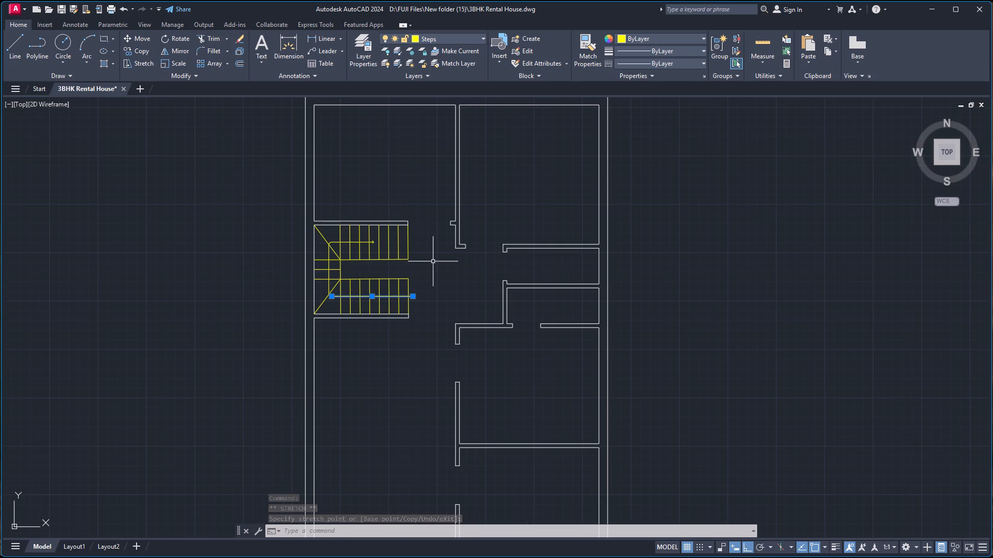
scroll(451, 267, down, 3)
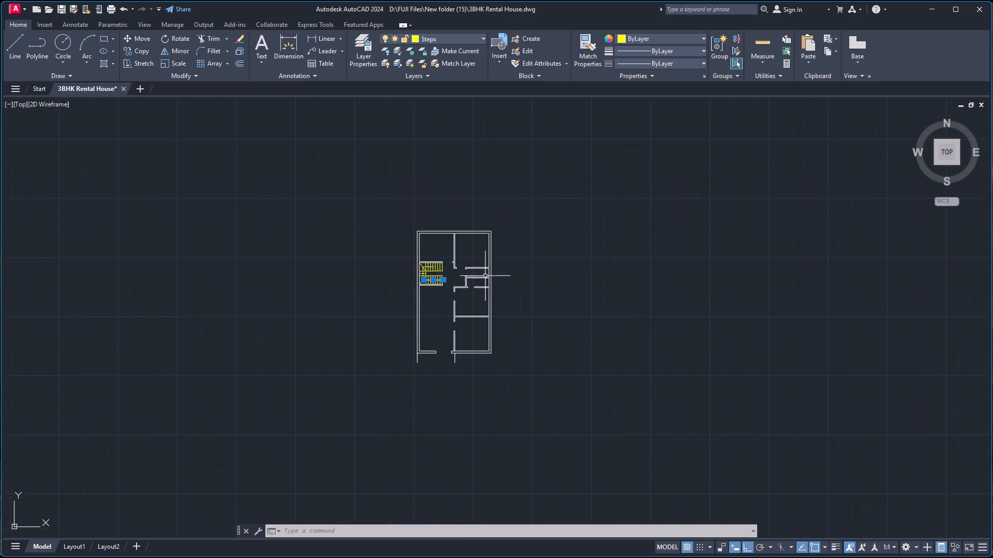
scroll(493, 273, up, 2)
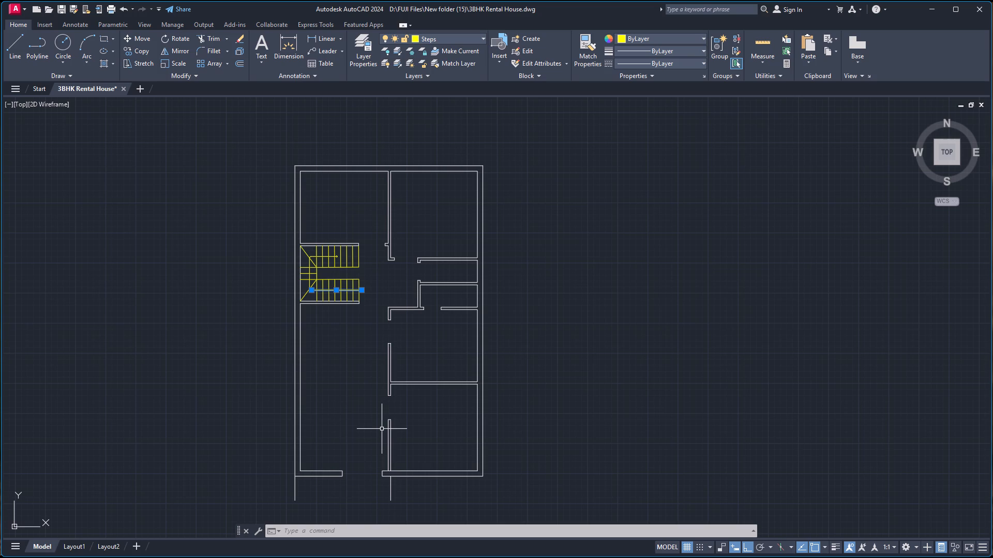
scroll(377, 455, up, 2)
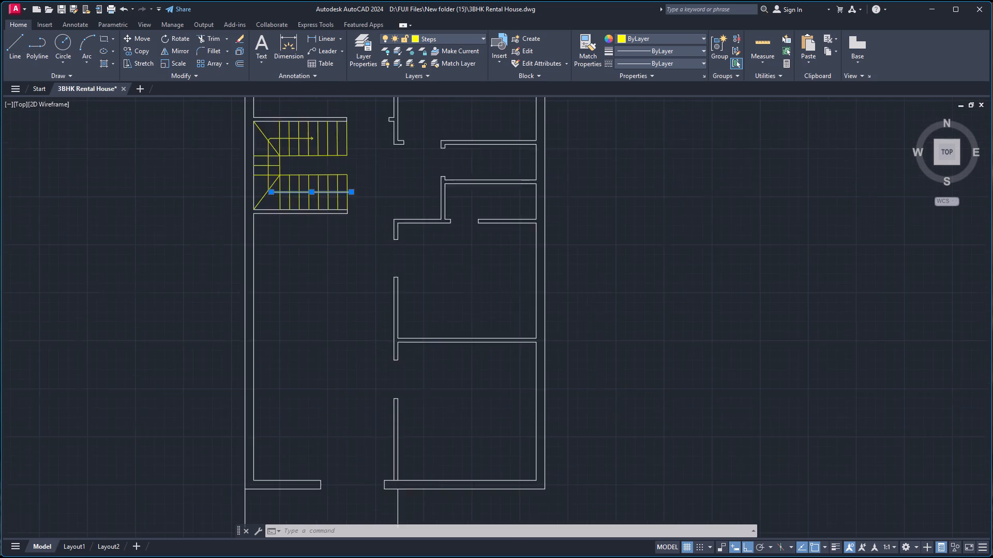
scroll(338, 204, down, 4)
key(Escape)
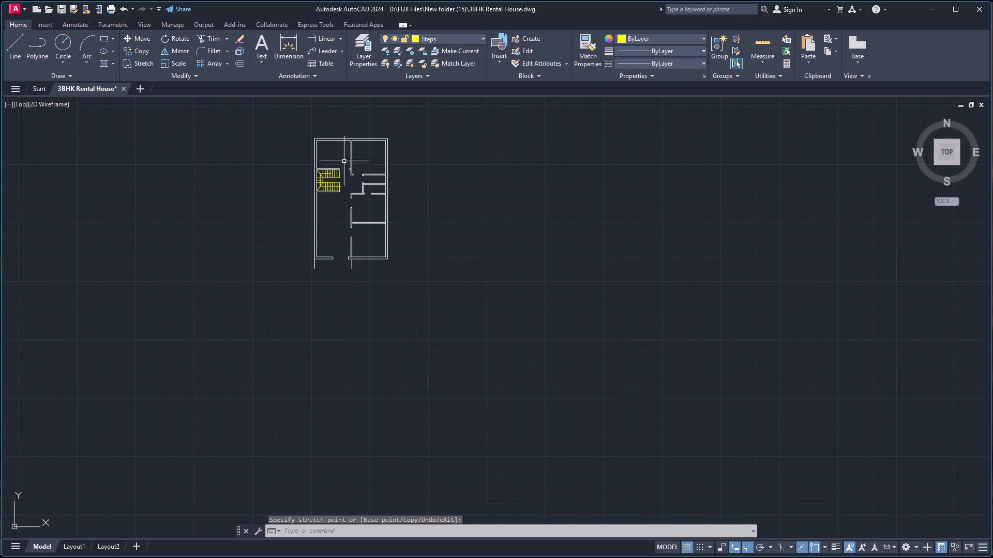
With Ortho off, draw a tail line about 1 1/2" long, sloping down at about 43°, from the lower flight centre line's outer end.
scroll(334, 174, up, 5)
scroll(371, 245, up, 3)
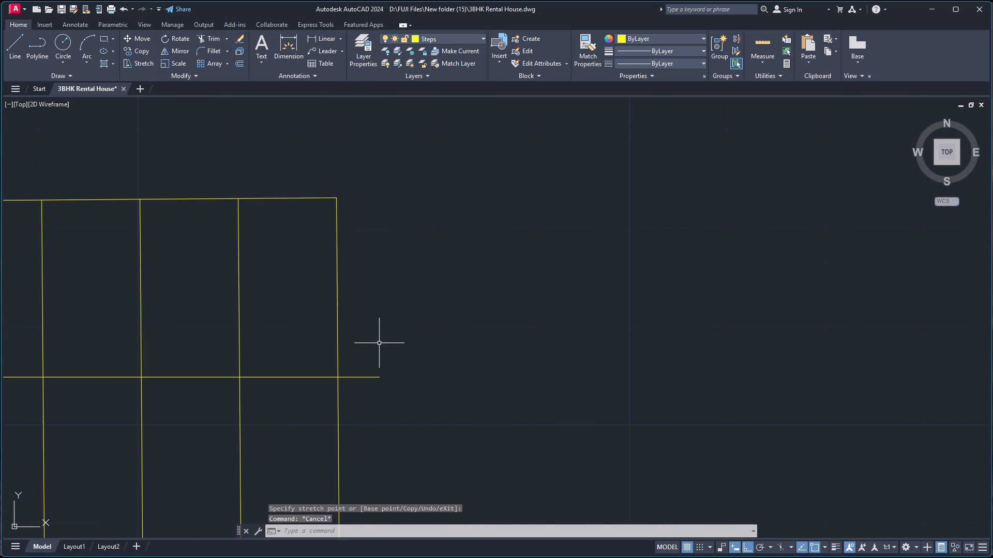
key(l)
key(Return)
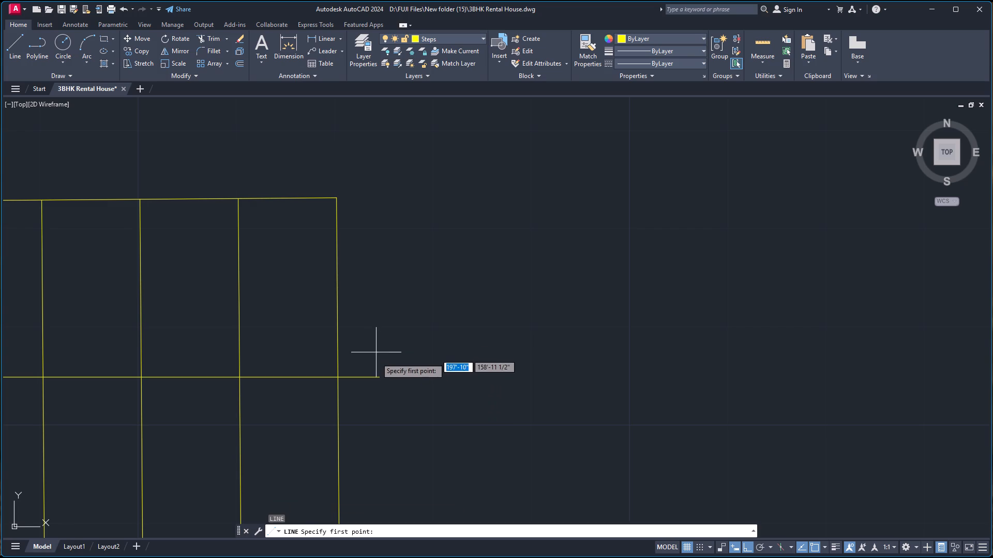
click(379, 380)
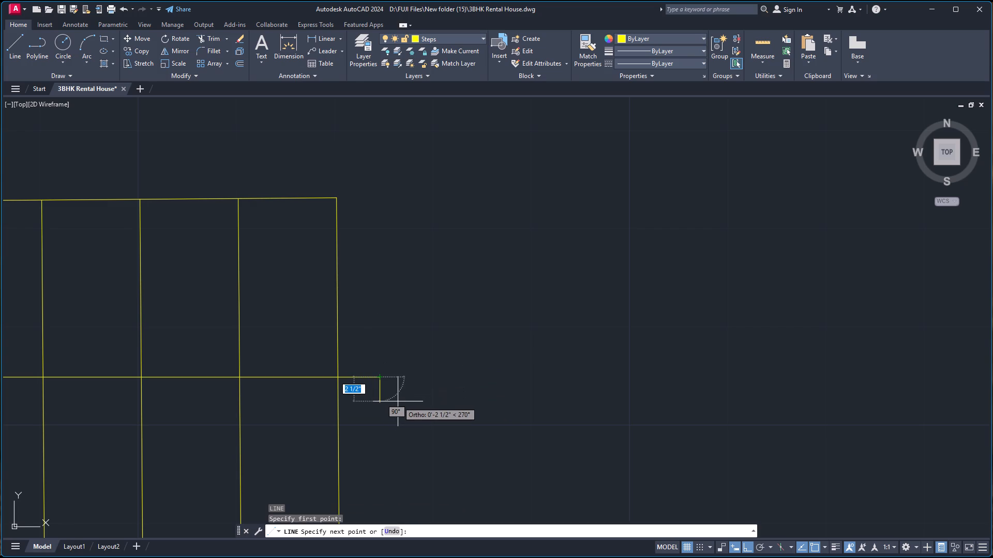
key(F8)
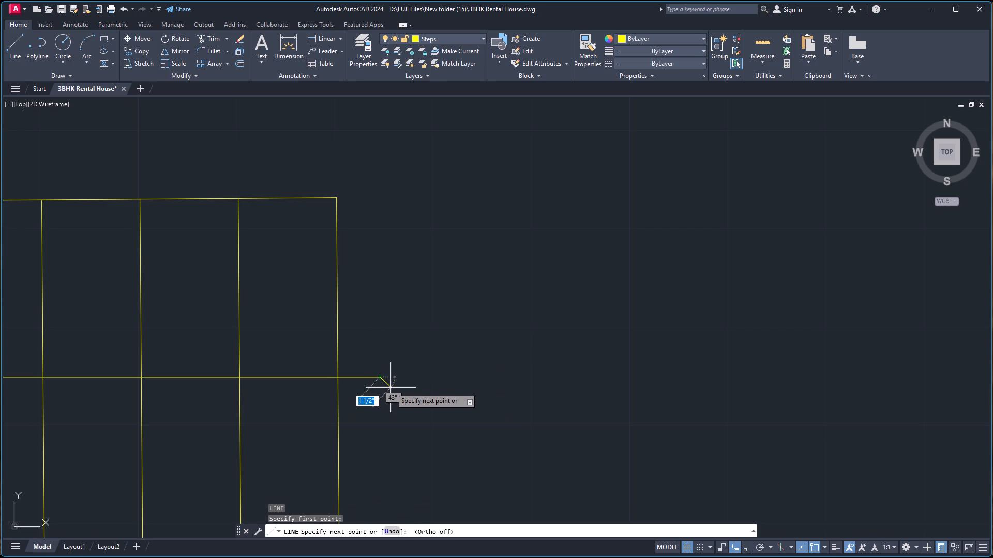
click(390, 388)
key(space)
Mirror the tail line about the lower flight's centre line with Ortho on, keeping the source line.
text(mi)
key(Return)
click(386, 383)
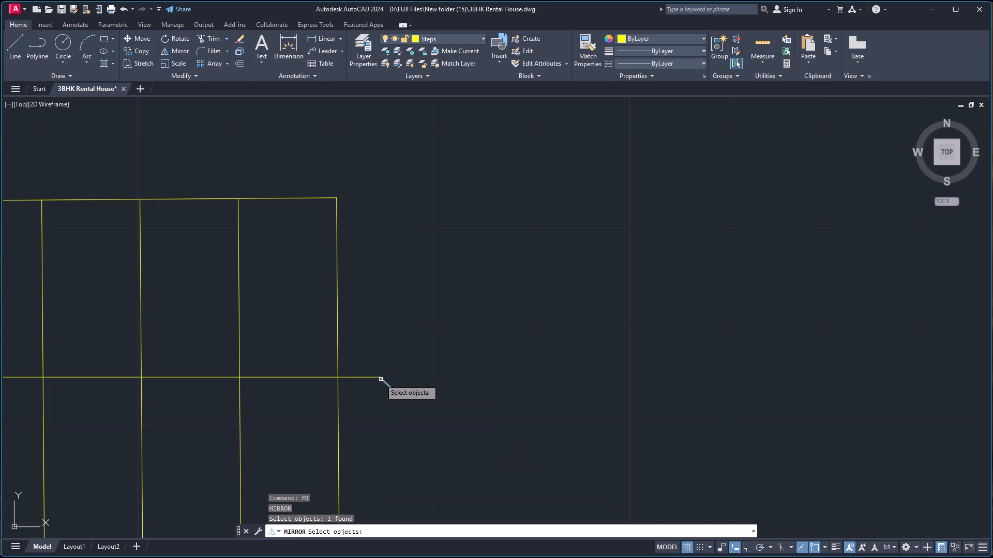
key(Return)
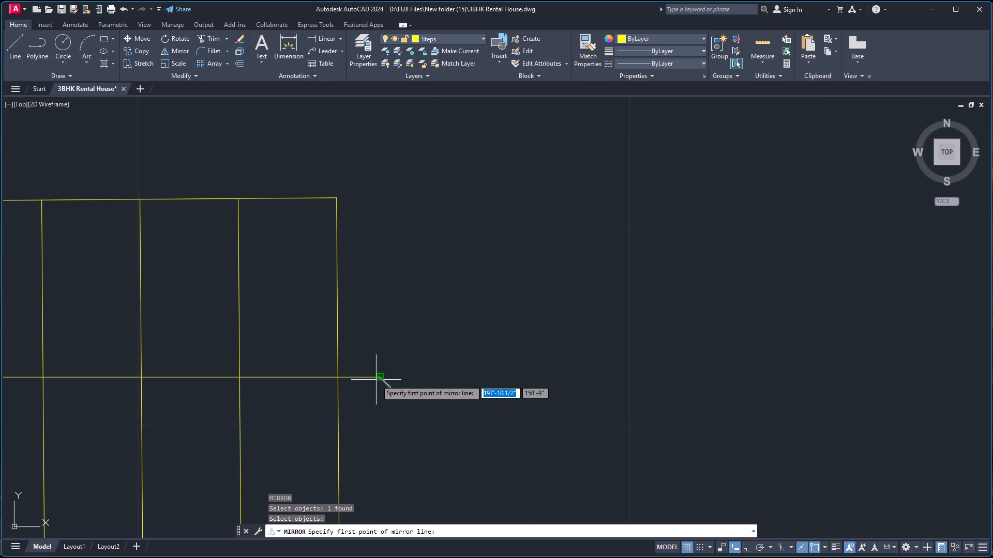
click(378, 379)
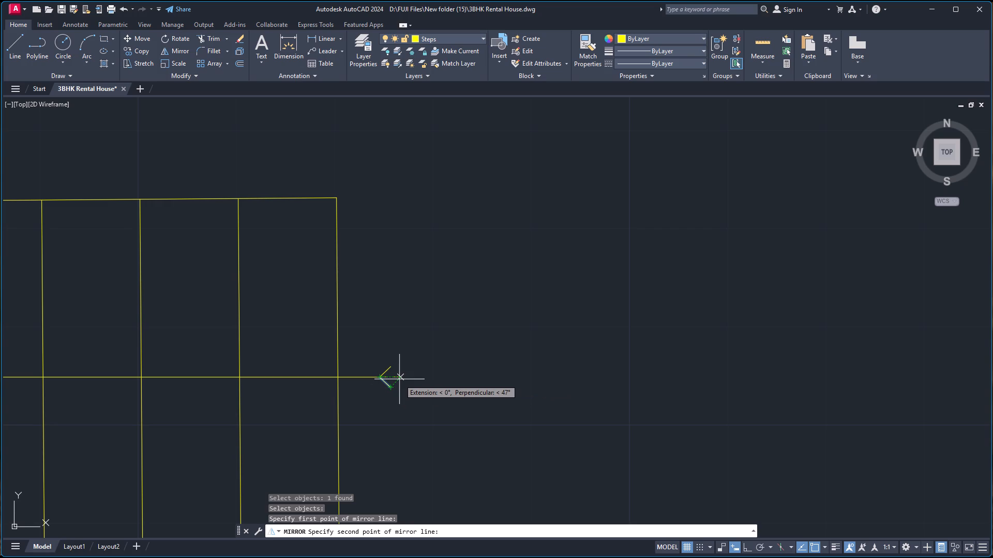
key(F8)
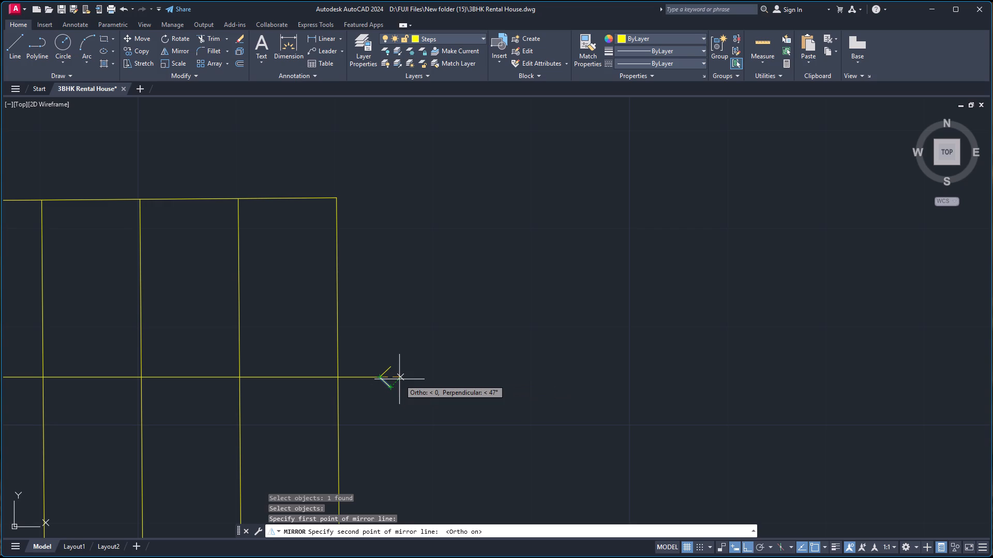
click(399, 379)
drag(420, 414, 400, 379)
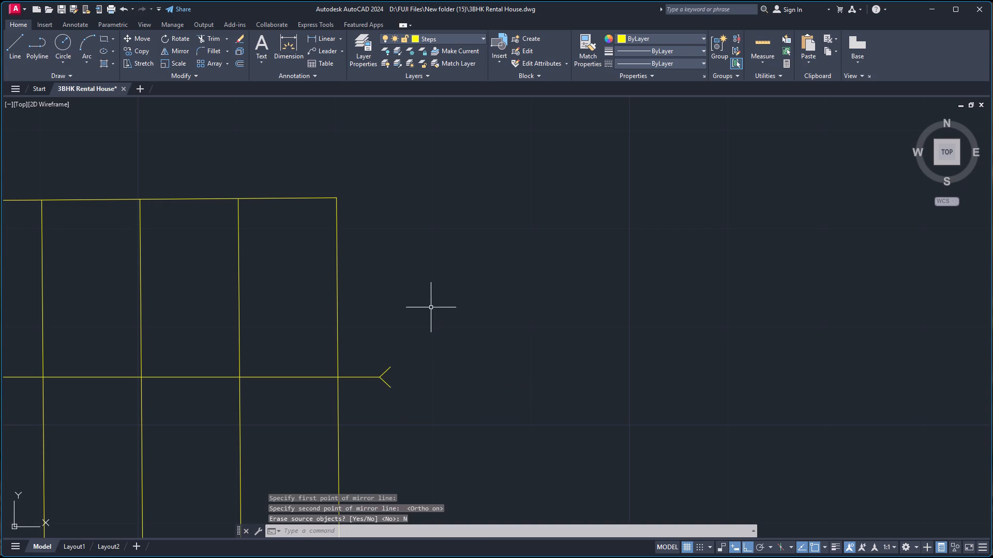
Move both tail lines about 1/2" along the lower centre line toward the outermost riser.
scroll(425, 323, down, 1)
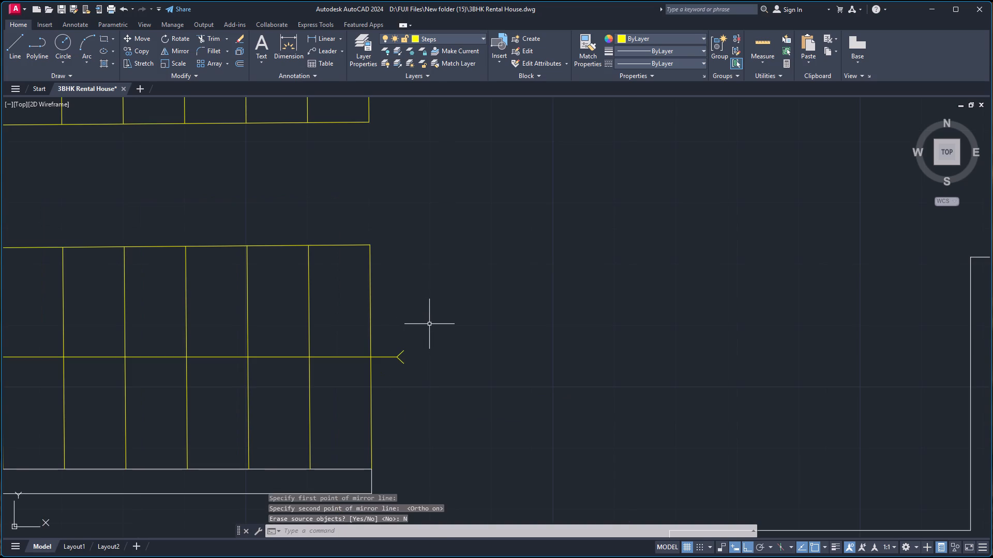
scroll(407, 334, up, 1)
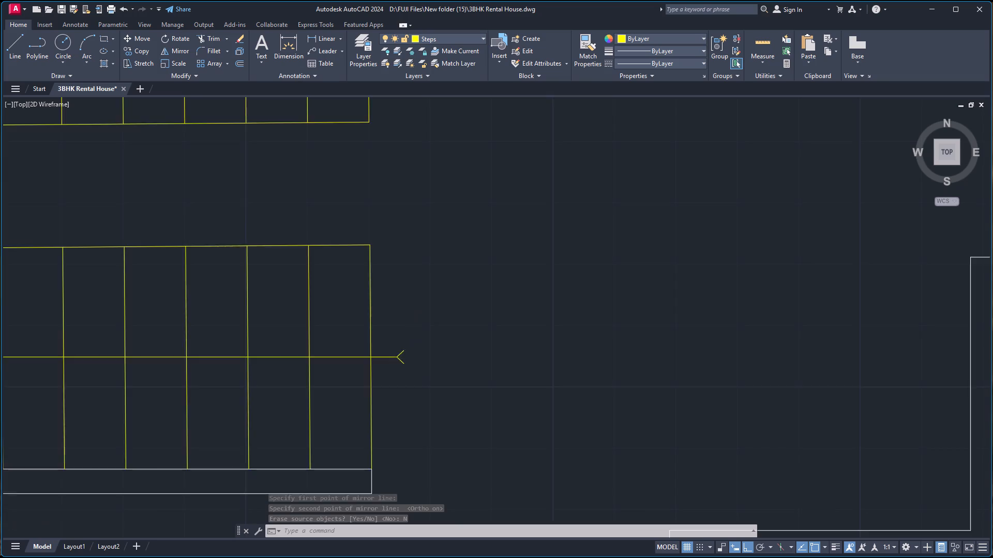
scroll(407, 334, up, 2)
click(376, 406)
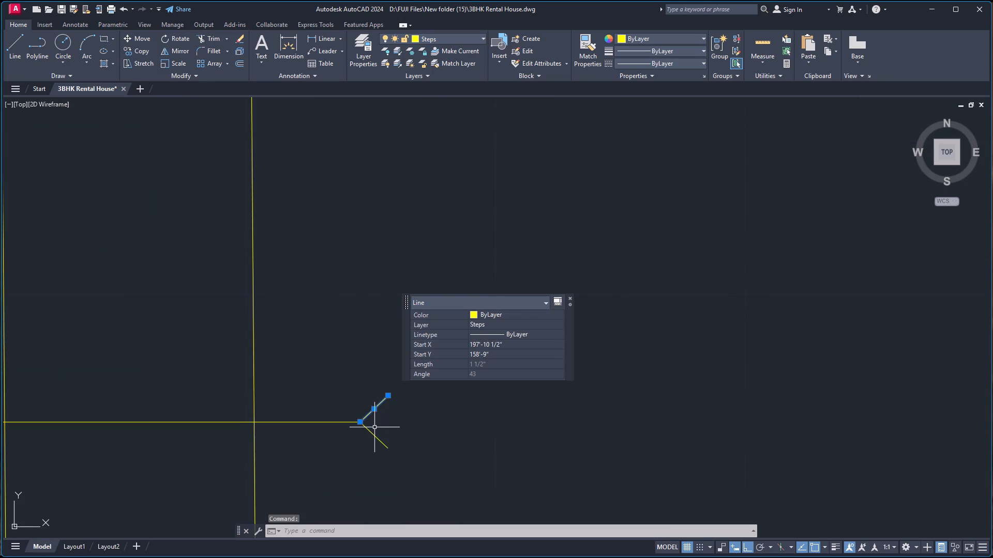
click(373, 432)
key(m)
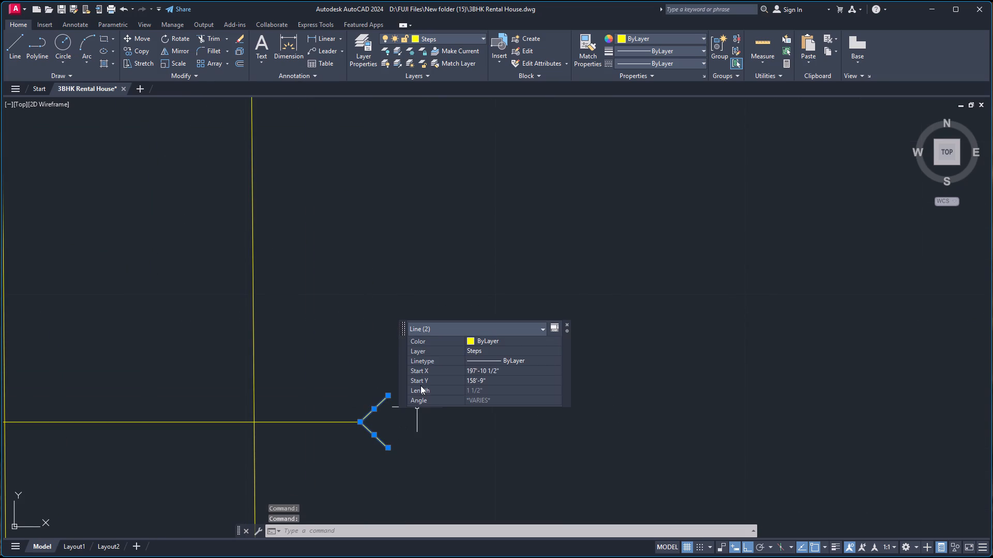
key(Return)
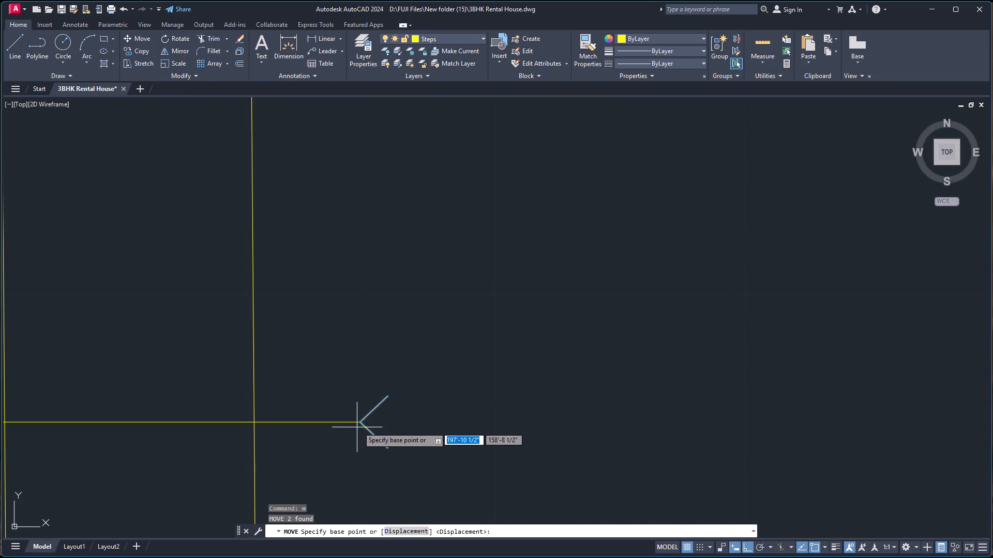
click(362, 424)
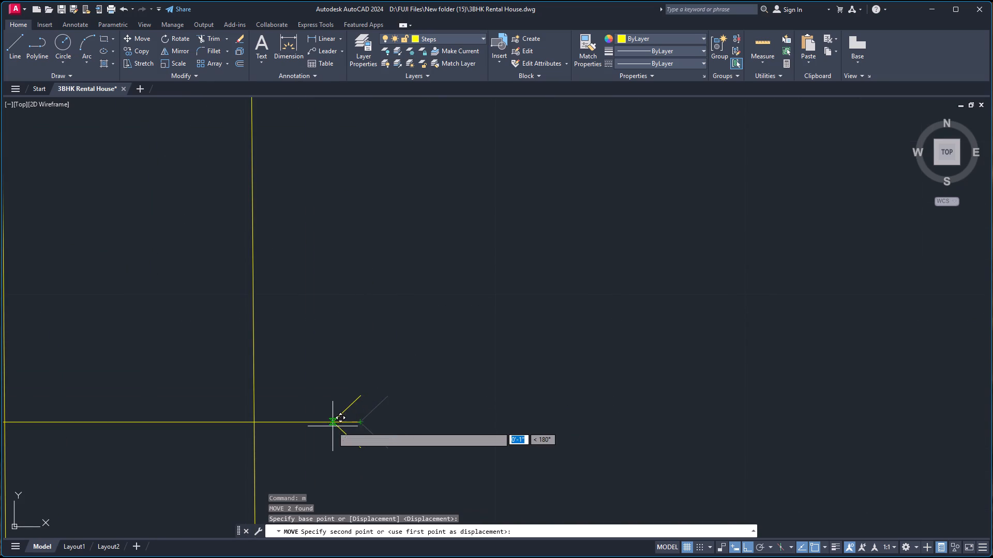
click(344, 423)
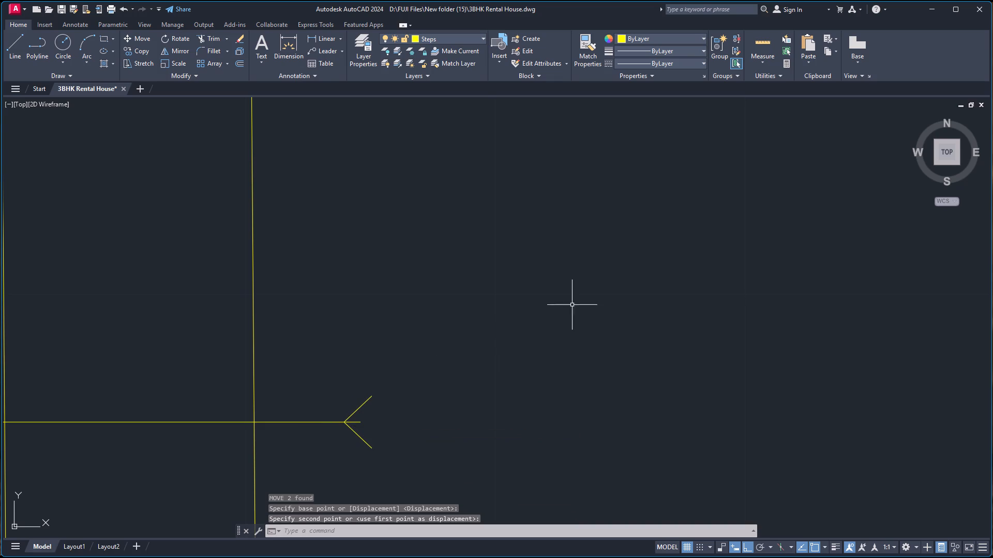
Move both tail lines farther inward, placing their vertex about midway between the outermost riser and the centre line's free end.
scroll(528, 285, down, 3)
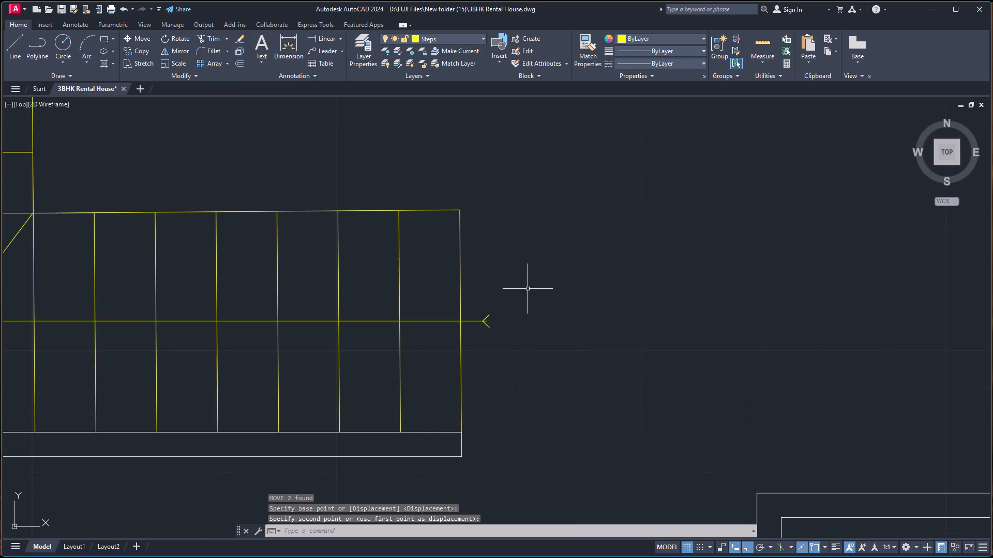
scroll(527, 316, up, 4)
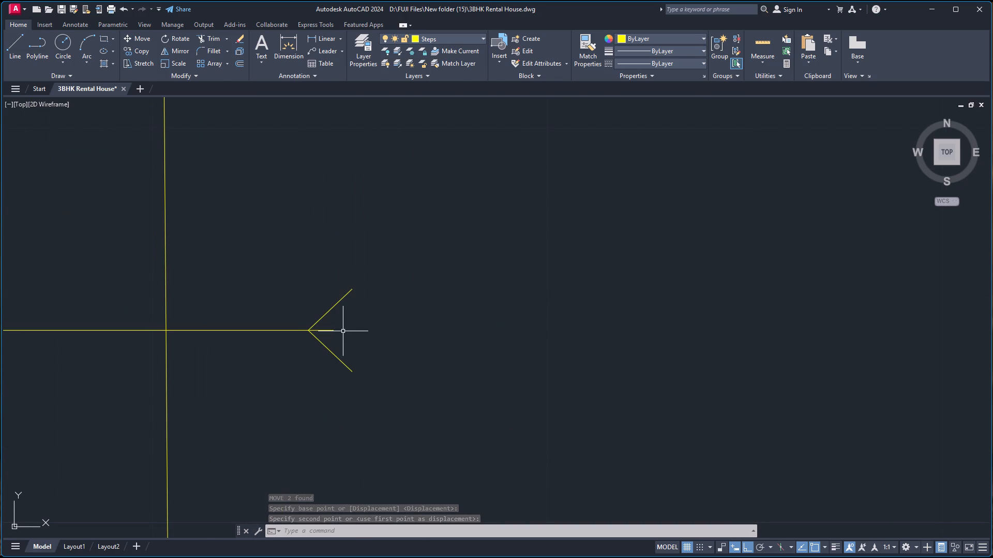
scroll(414, 281, down, 3)
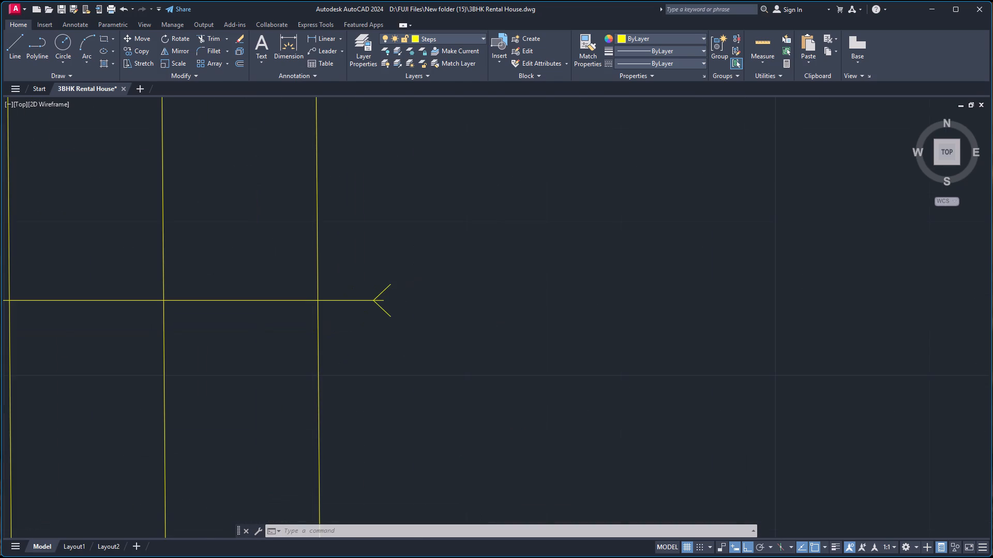
click(393, 288)
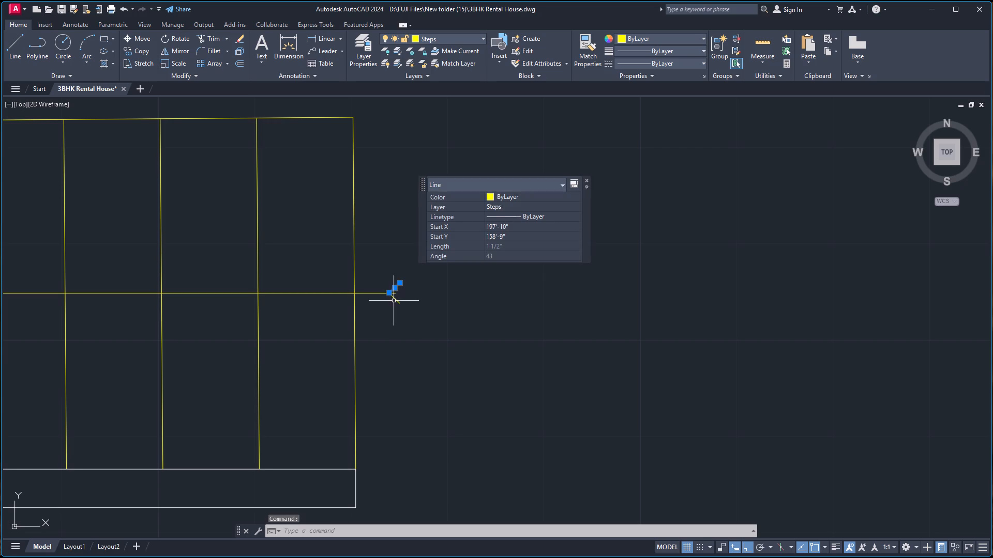
click(395, 300)
key(m)
key(Return)
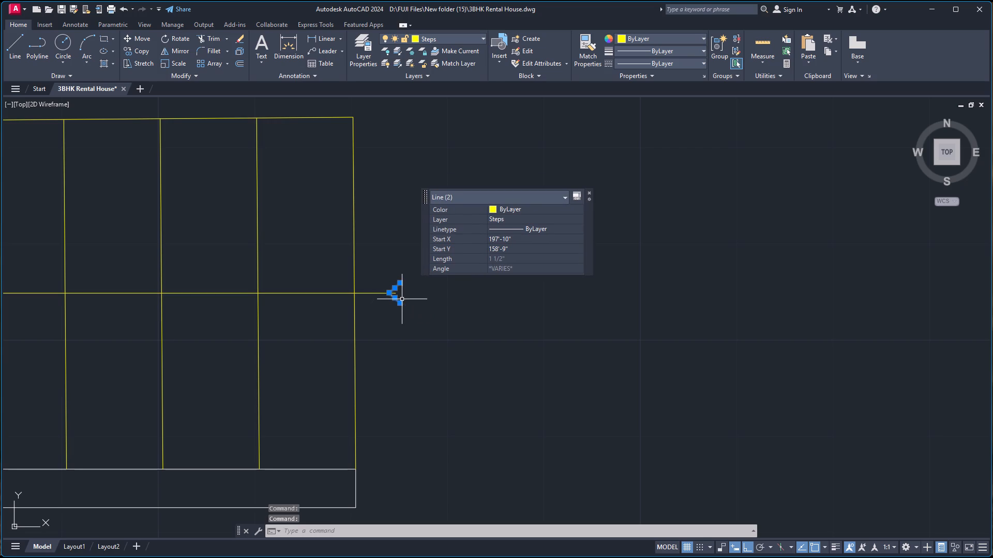
scroll(400, 285, up, 3)
click(362, 311)
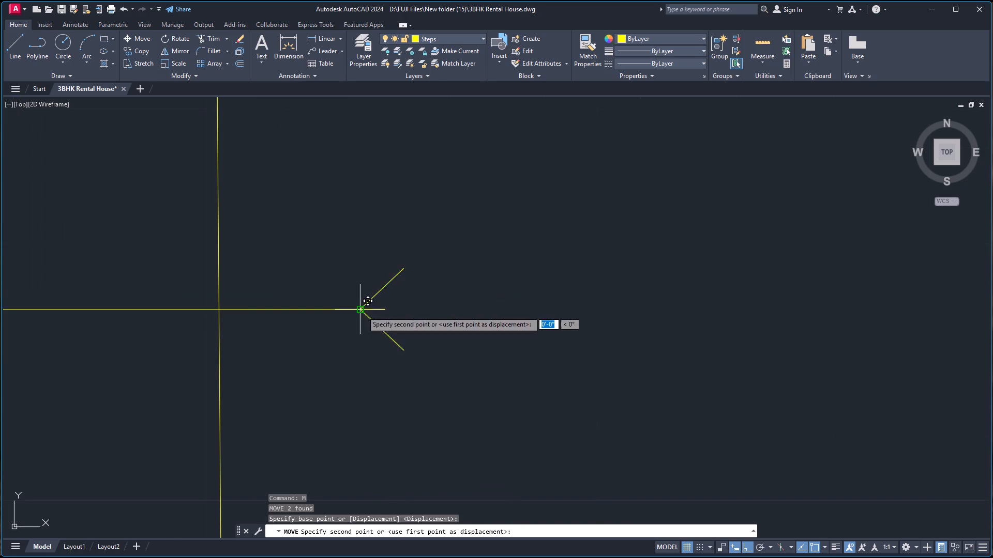
click(310, 309)
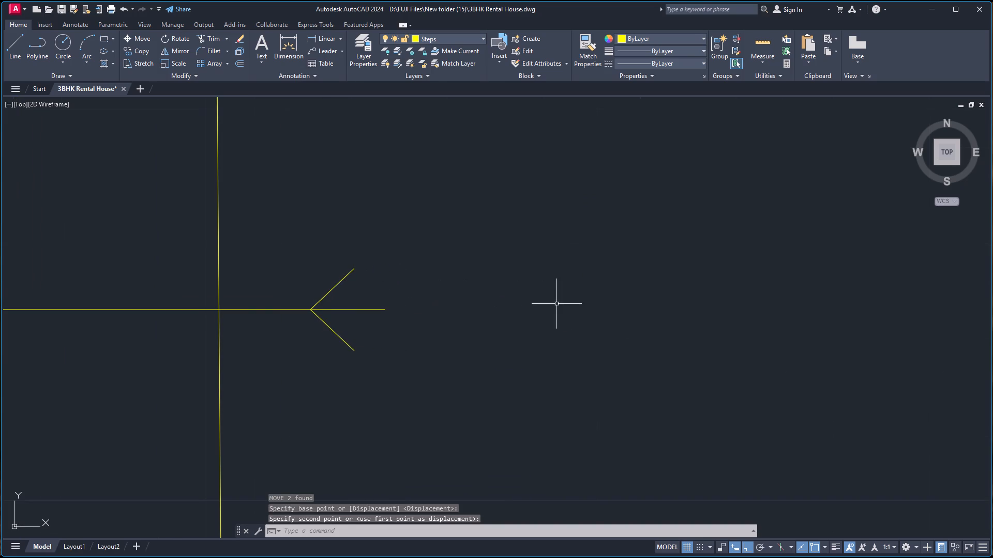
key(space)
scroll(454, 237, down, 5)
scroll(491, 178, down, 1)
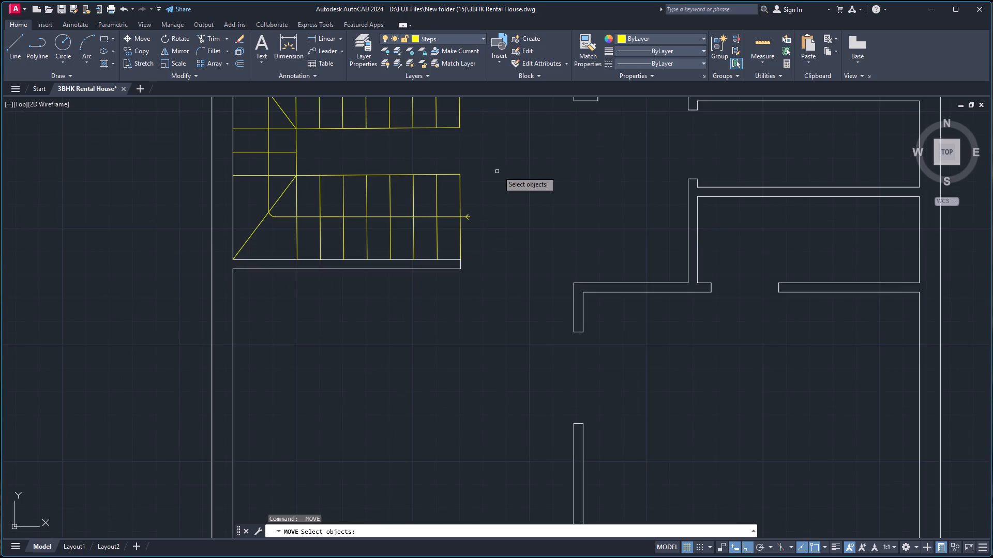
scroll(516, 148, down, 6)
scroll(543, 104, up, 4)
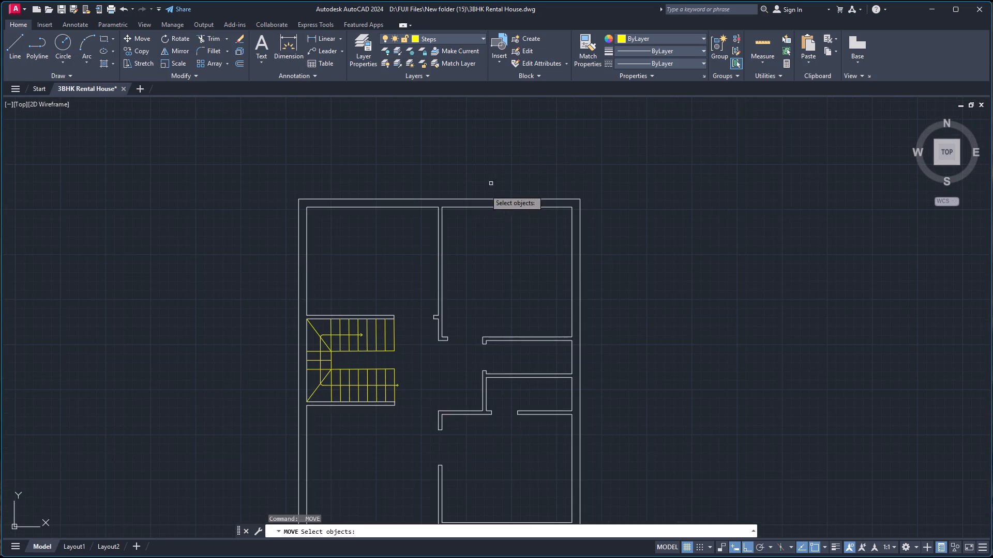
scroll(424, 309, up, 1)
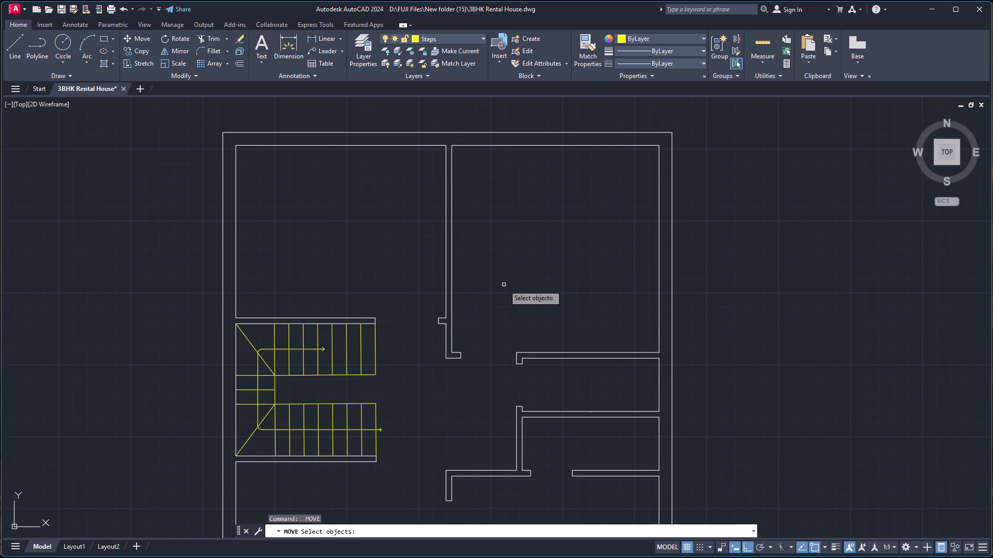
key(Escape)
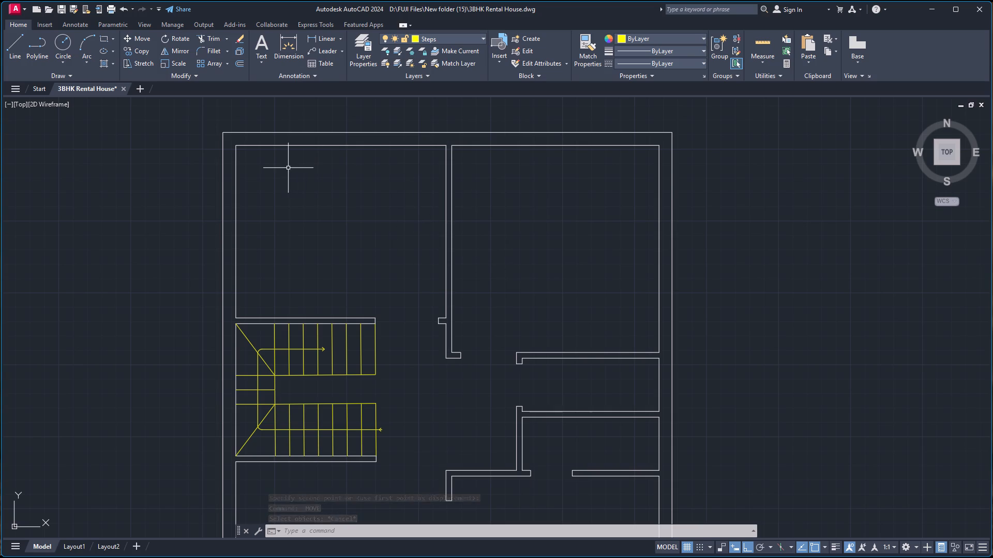
Offset the north and west inner wall lines of the room above the staircase 2' into the room.
key(o)
key(Return)
key(Return)
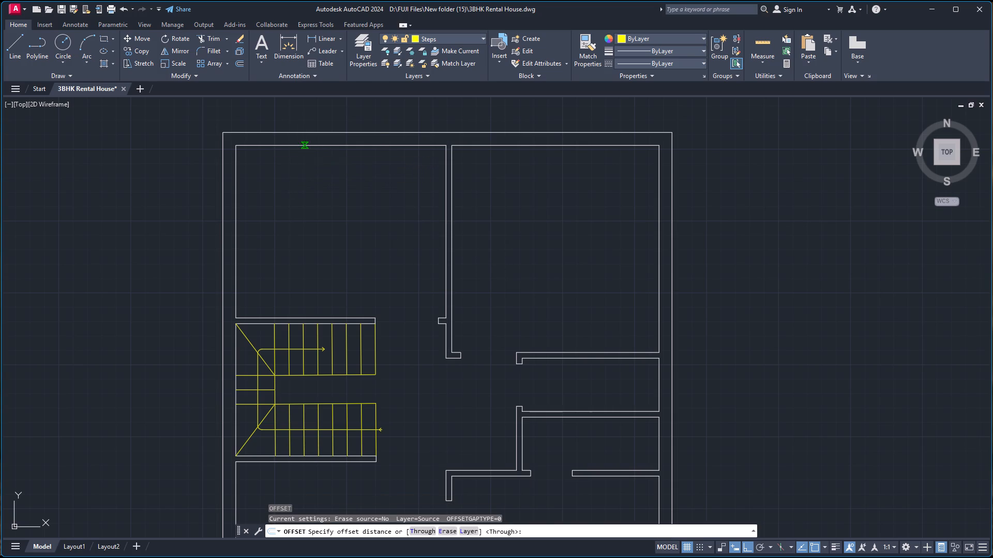
click(320, 146)
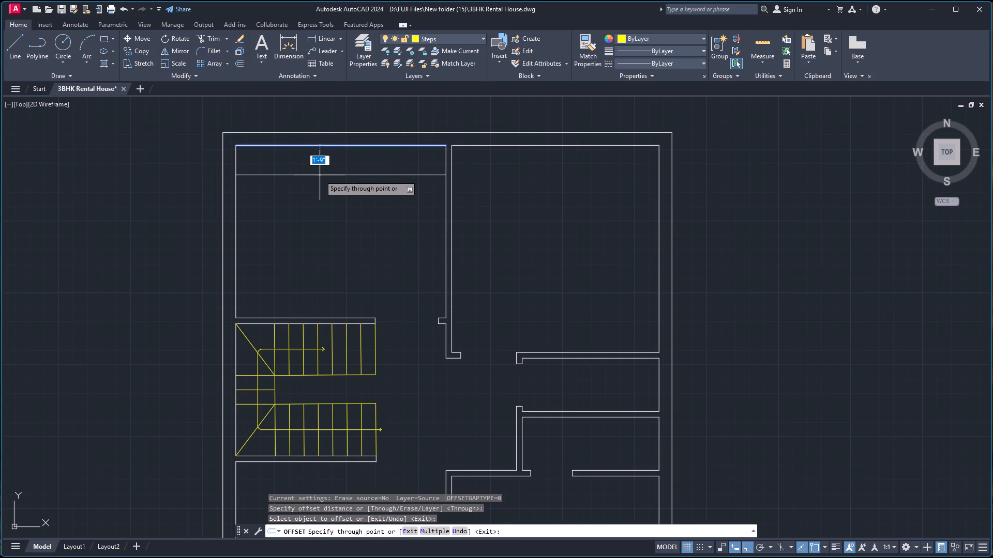
key(2)
key(apostrophe)
key(Return)
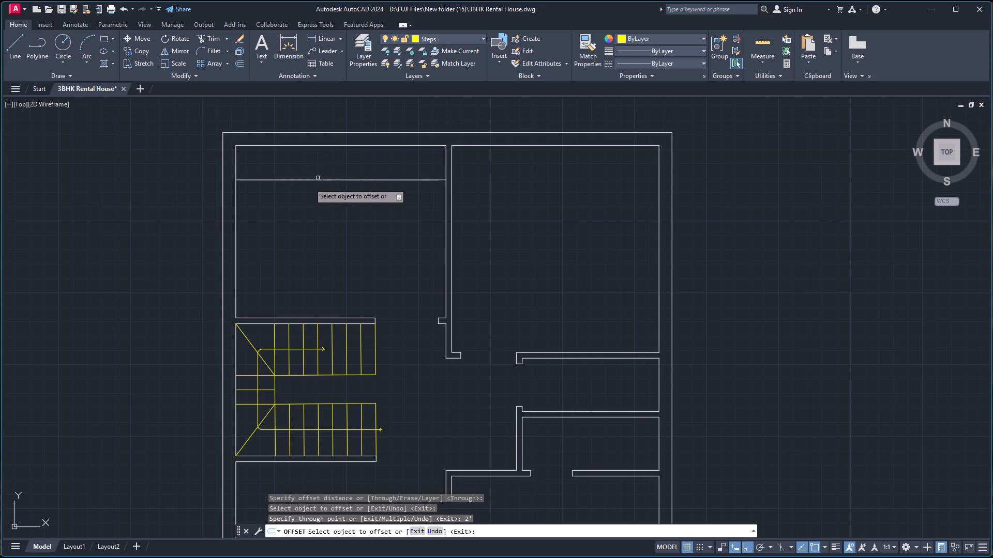
click(235, 242)
key(2)
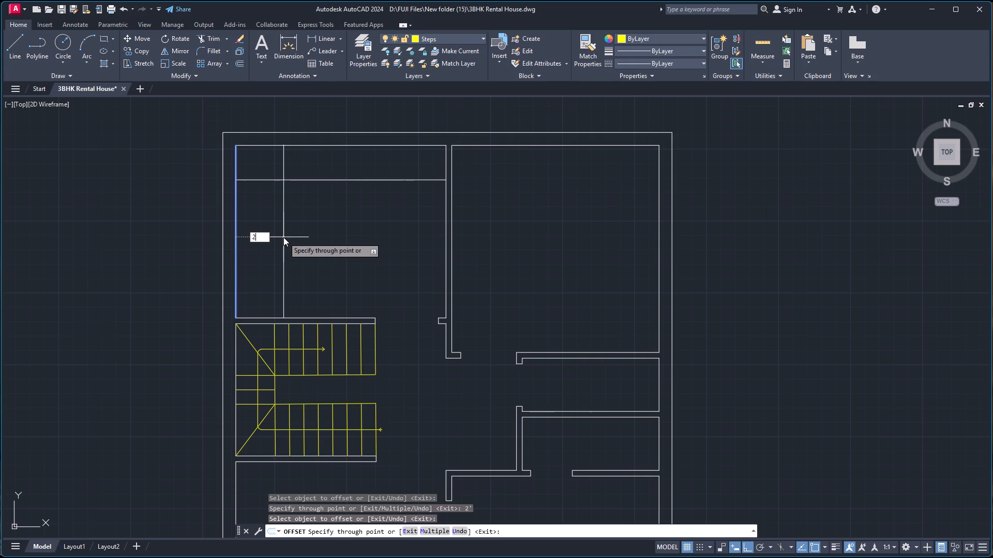
key(apostrophe)
key(Return)
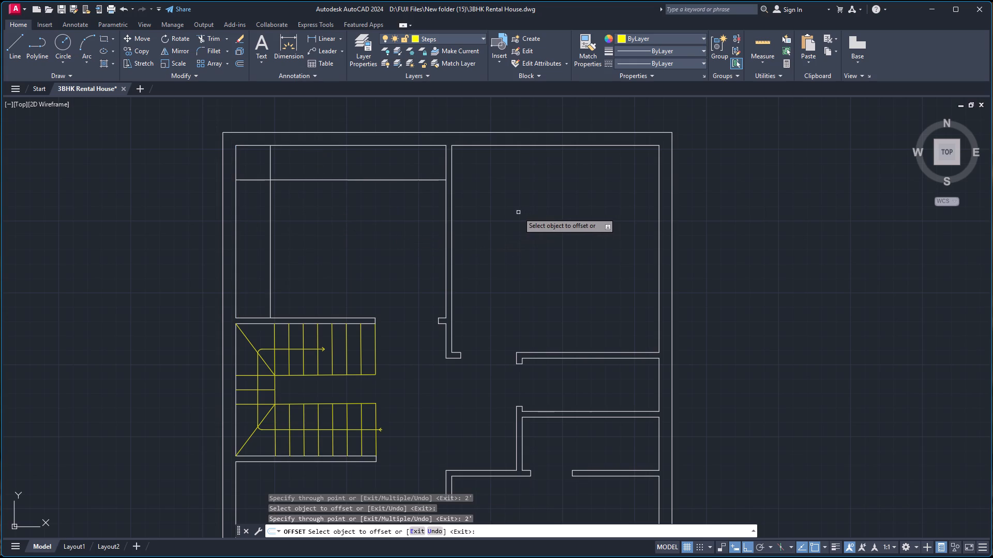
key(Escape)
Trim the two offset lines beyond their intersection so they form a clean L-shaped corner.
key(t)
key(r)
key(Return)
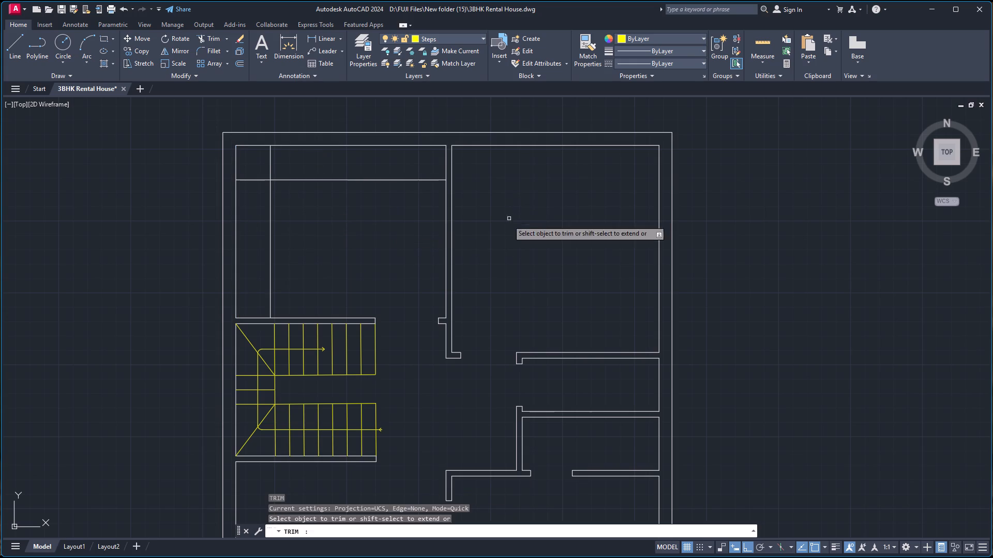
click(251, 197)
click(278, 163)
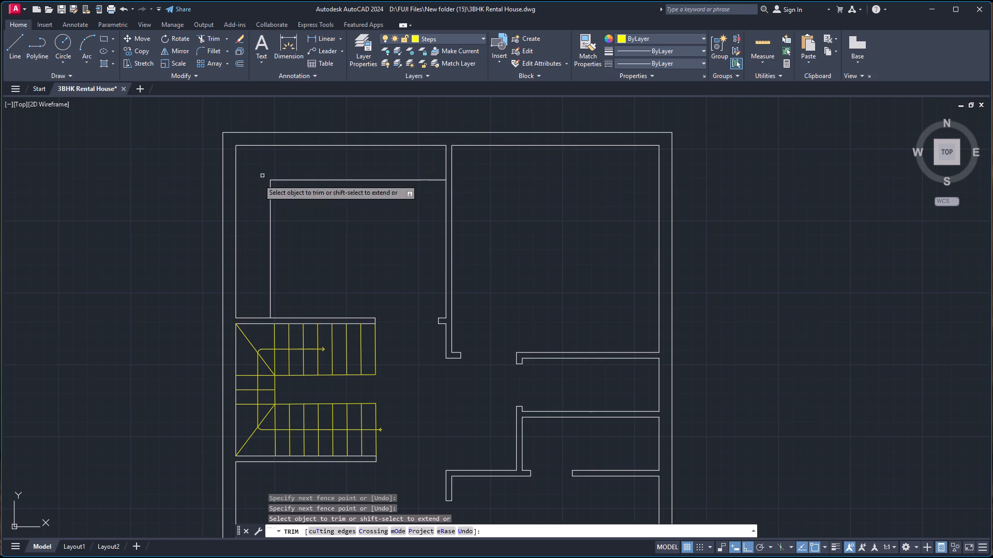
key(Escape)
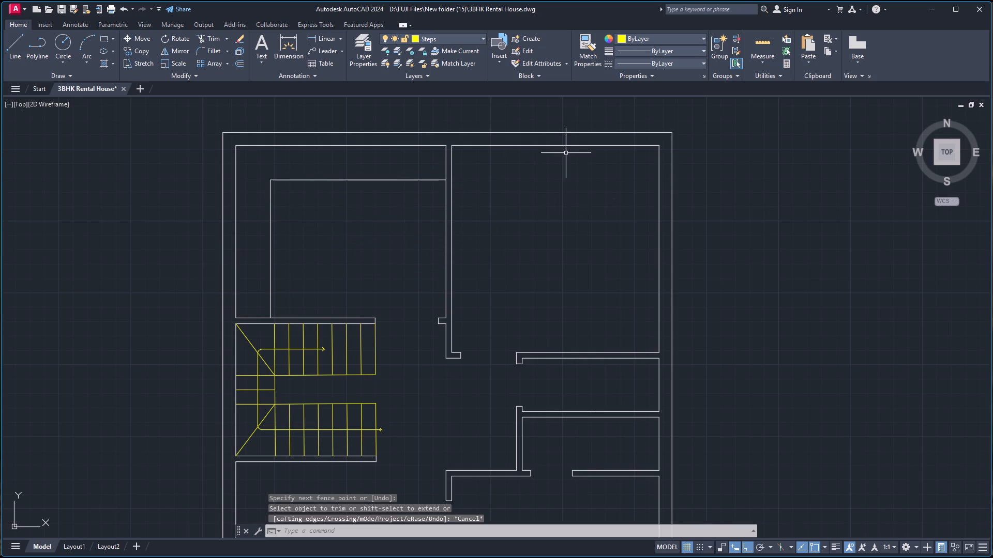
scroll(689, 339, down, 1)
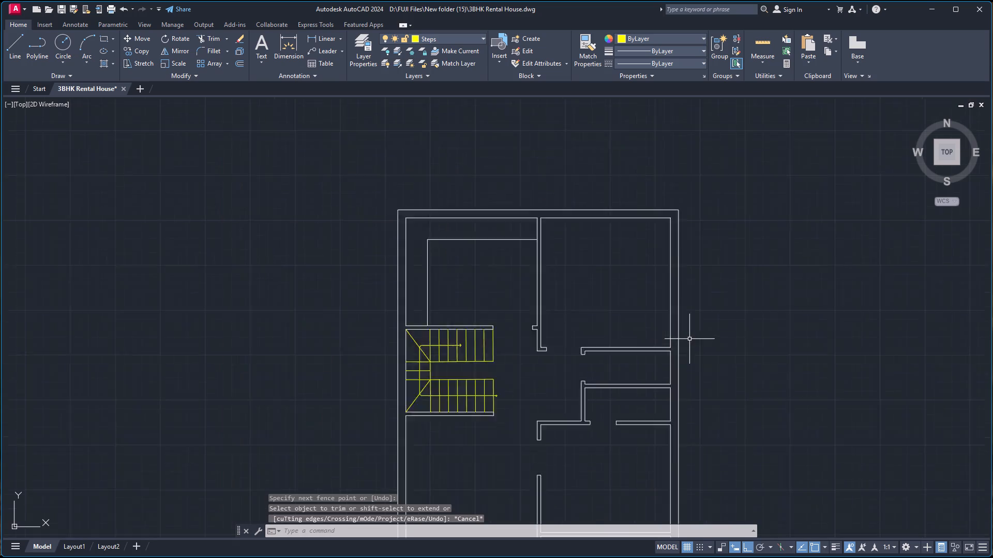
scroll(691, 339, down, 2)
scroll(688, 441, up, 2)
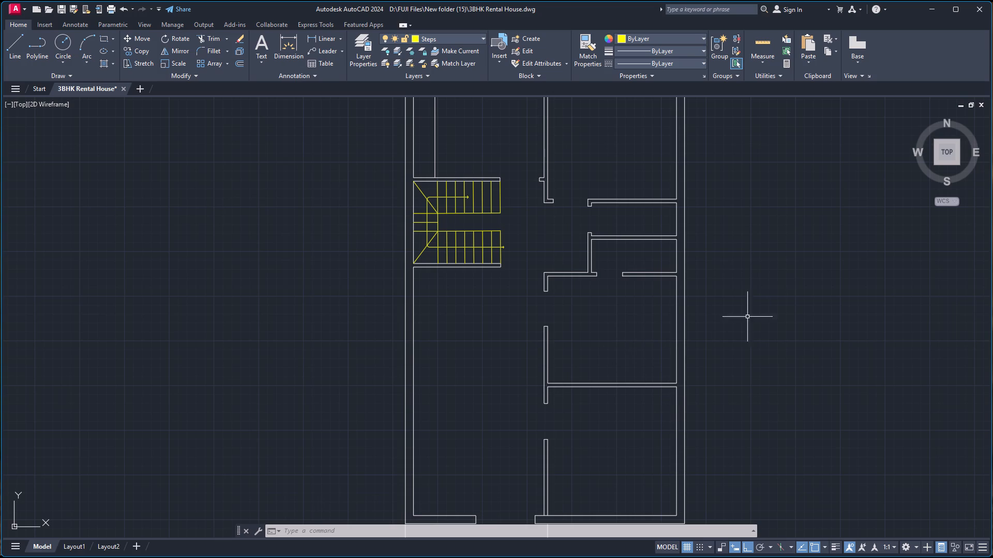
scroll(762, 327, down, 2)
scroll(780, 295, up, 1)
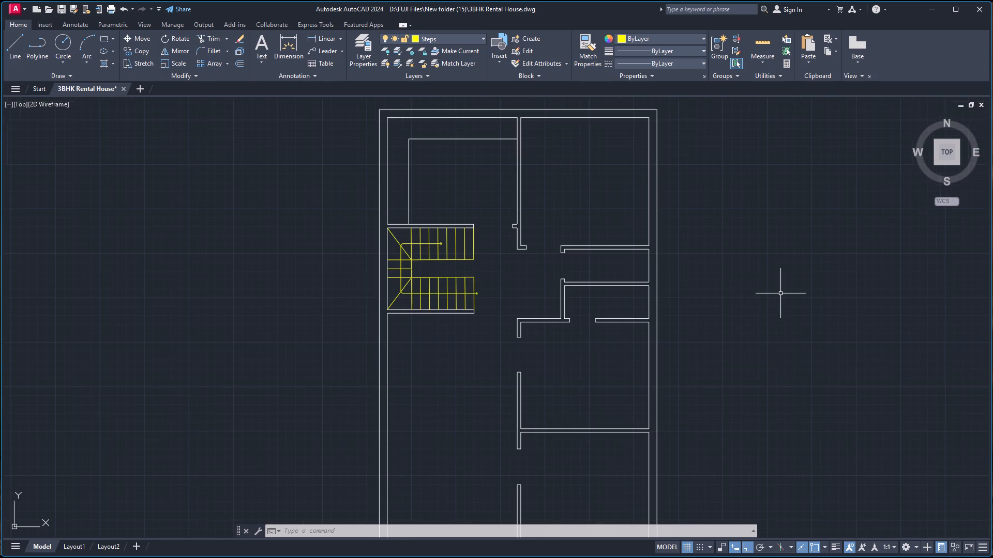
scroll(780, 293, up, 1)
Create a layer named Windows with index colour 160 and make it the current layer.
click(365, 42)
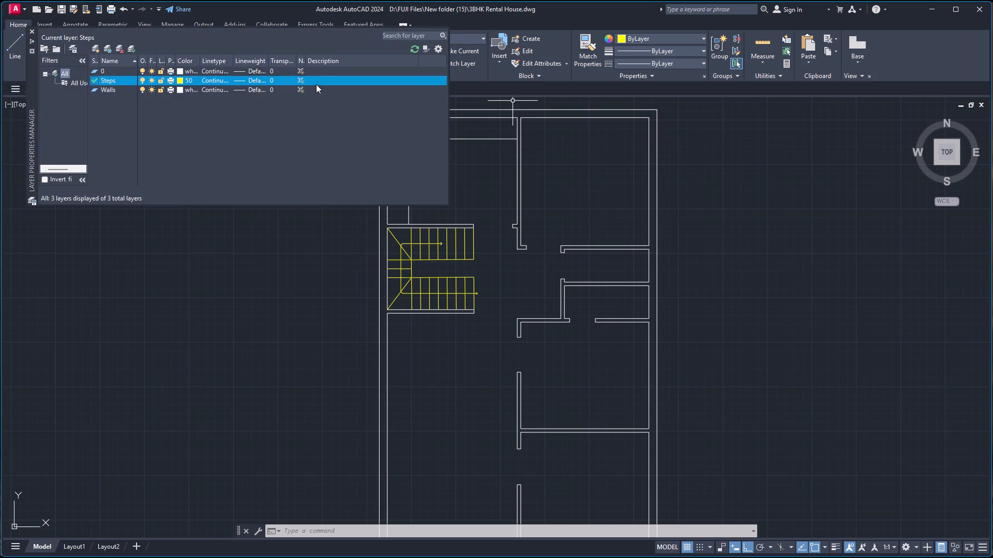
click(98, 44)
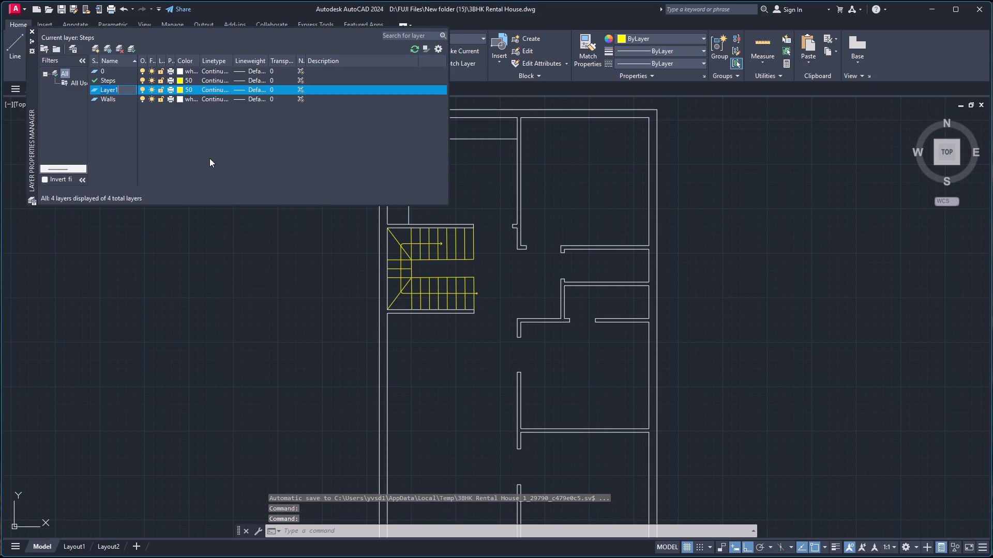
key(shift+w)
text(ind)
text(ows)
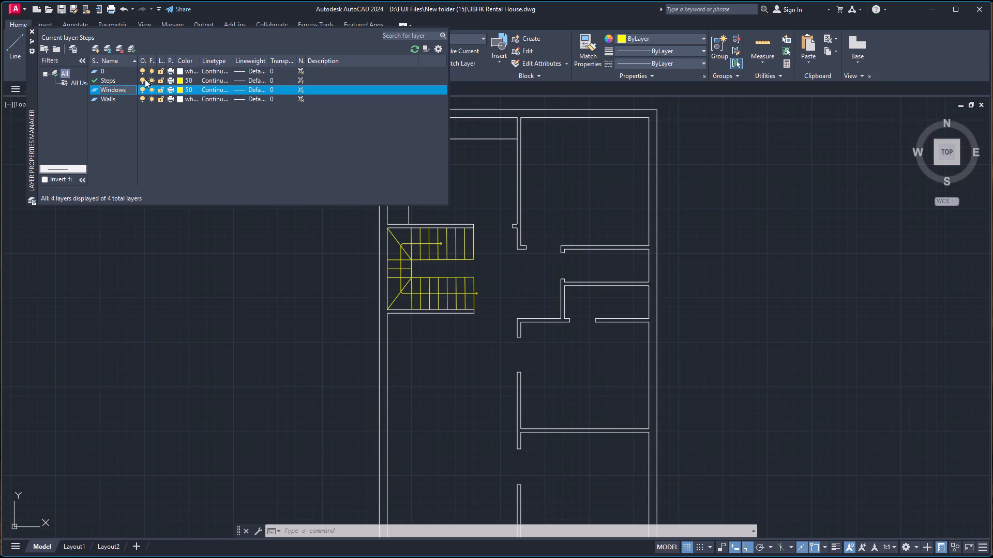
click(181, 89)
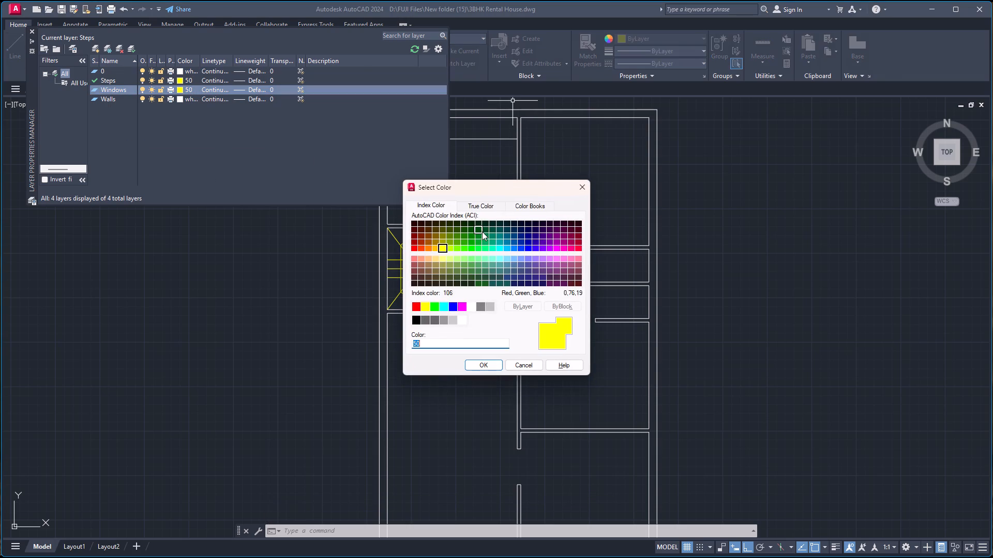
click(510, 246)
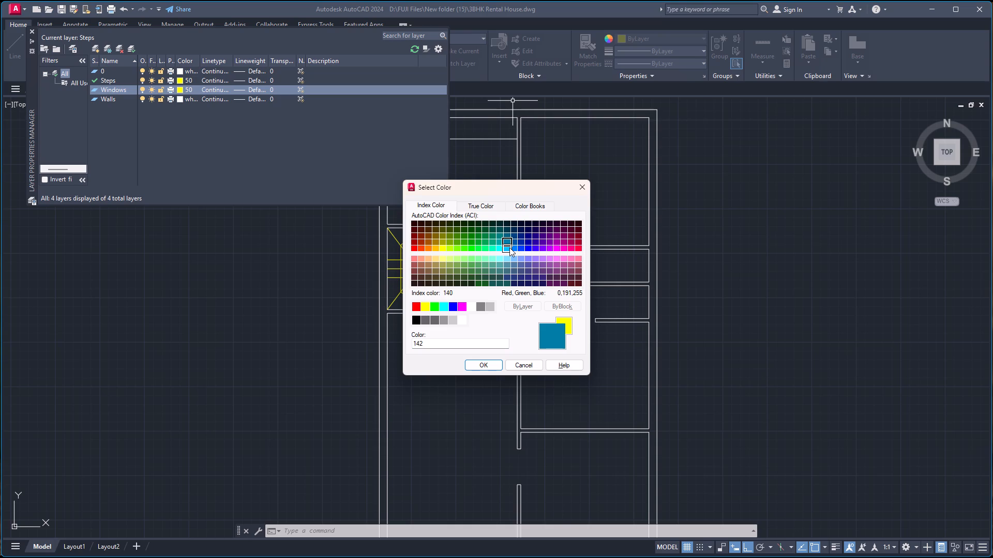
click(509, 247)
click(514, 242)
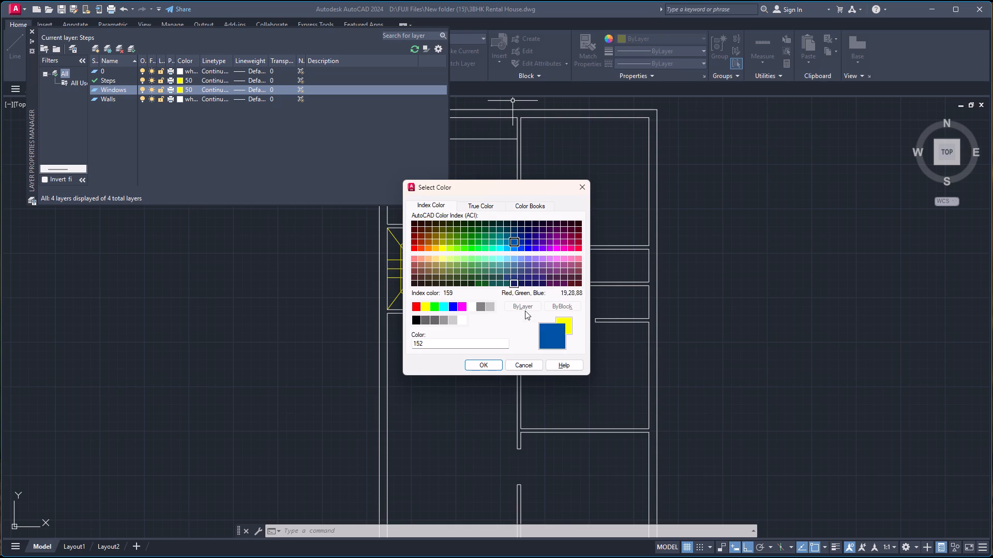
click(523, 249)
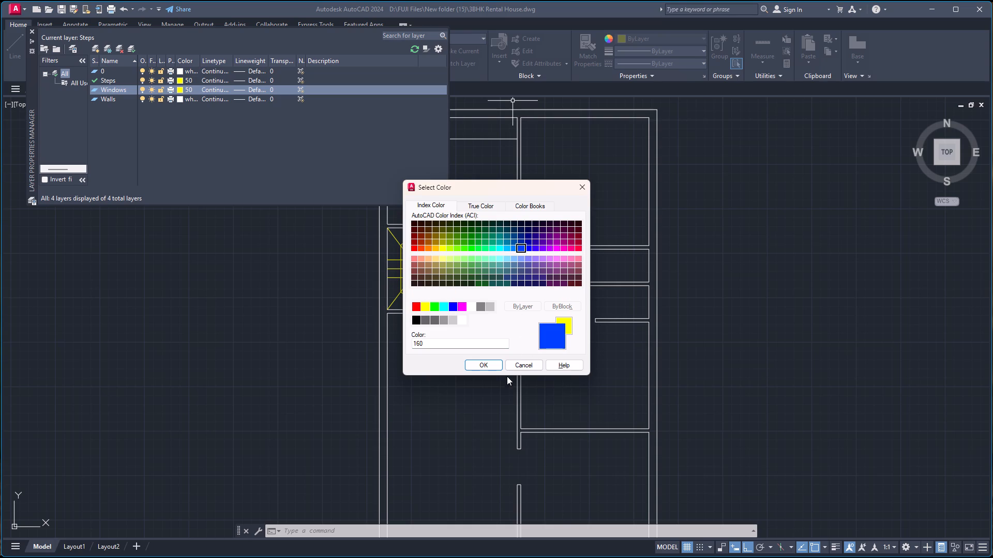
click(498, 363)
double_click(104, 89)
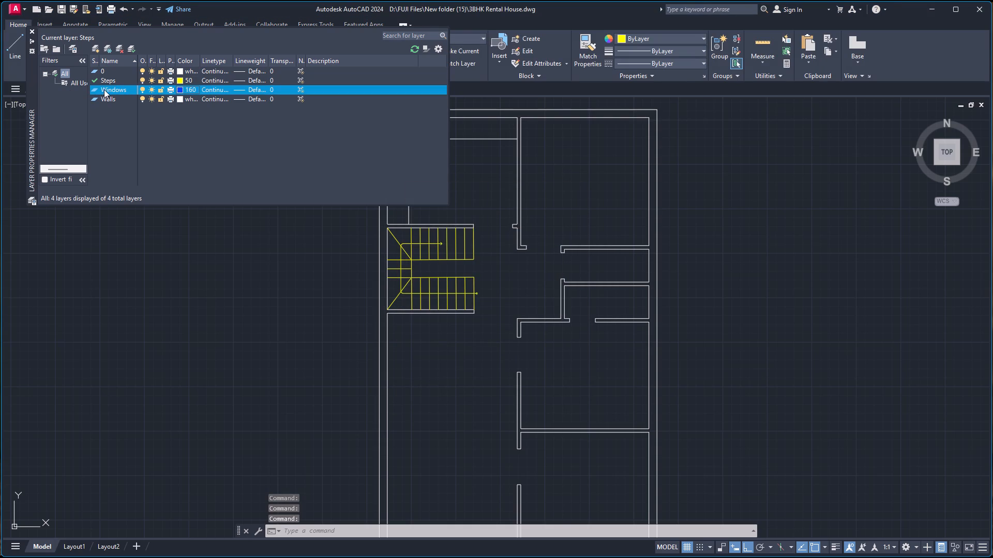
click(31, 38)
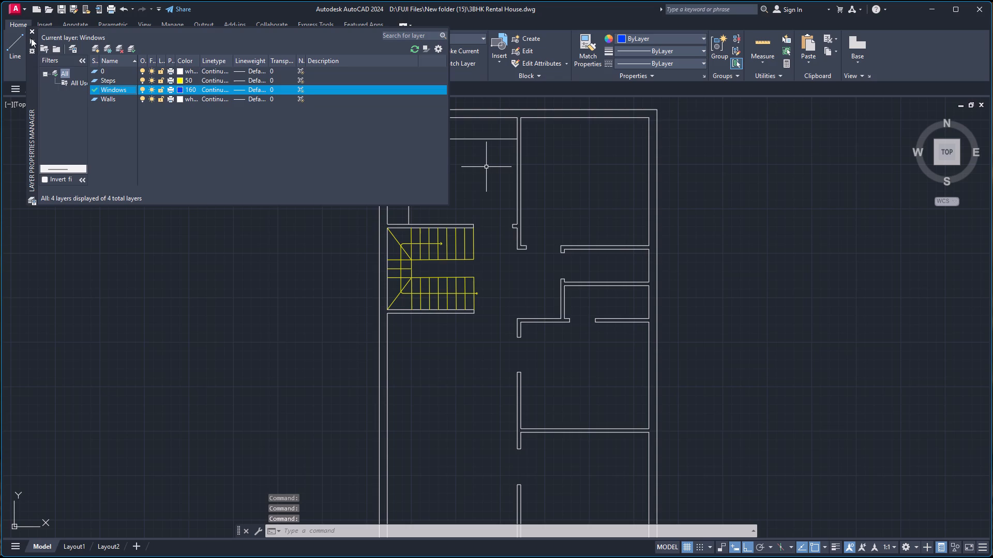
click(32, 43)
Draw a 5' by 9" horizontal rectangle in the empty space east of the floor plan as the window outline.
scroll(772, 299, down, 2)
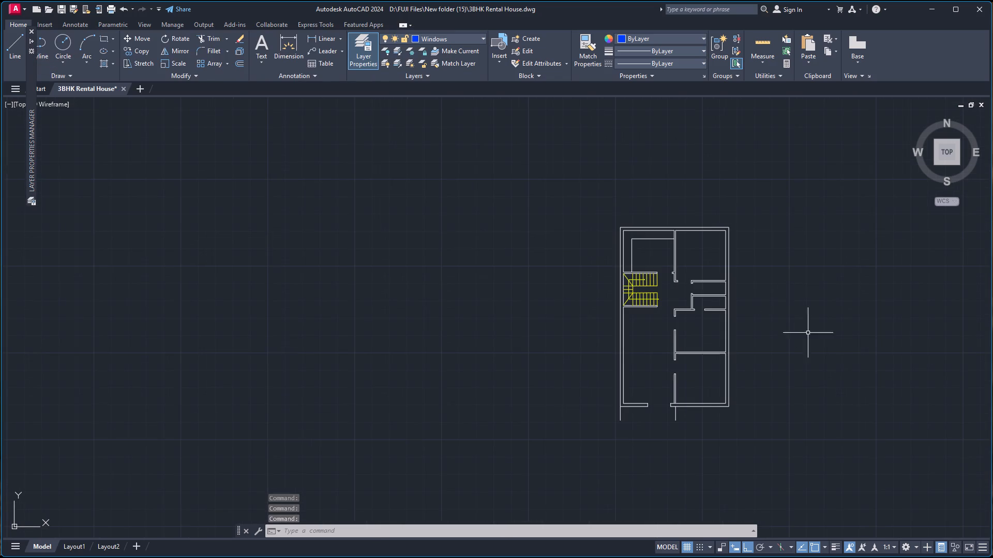
scroll(825, 407, up, 1)
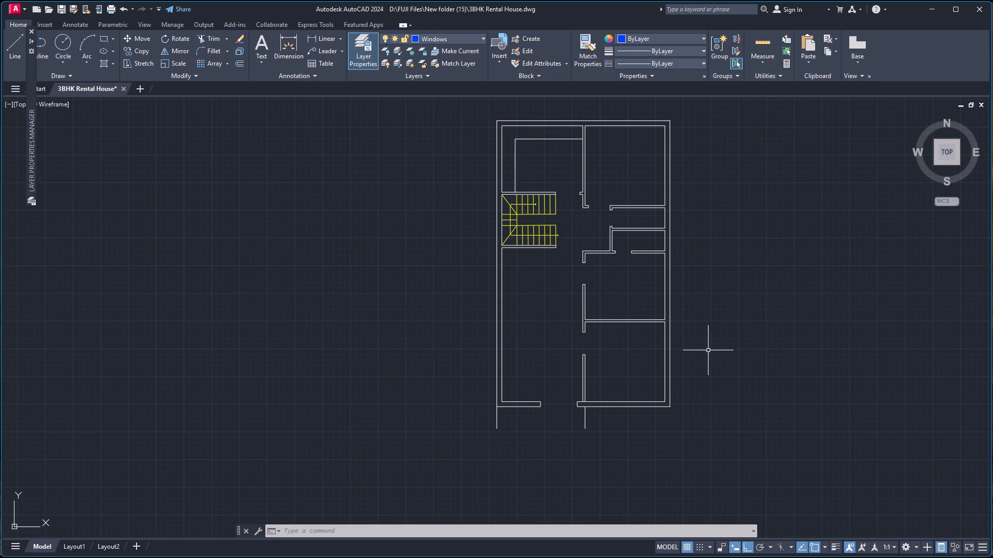
scroll(788, 287, up, 1)
scroll(772, 305, down, 1)
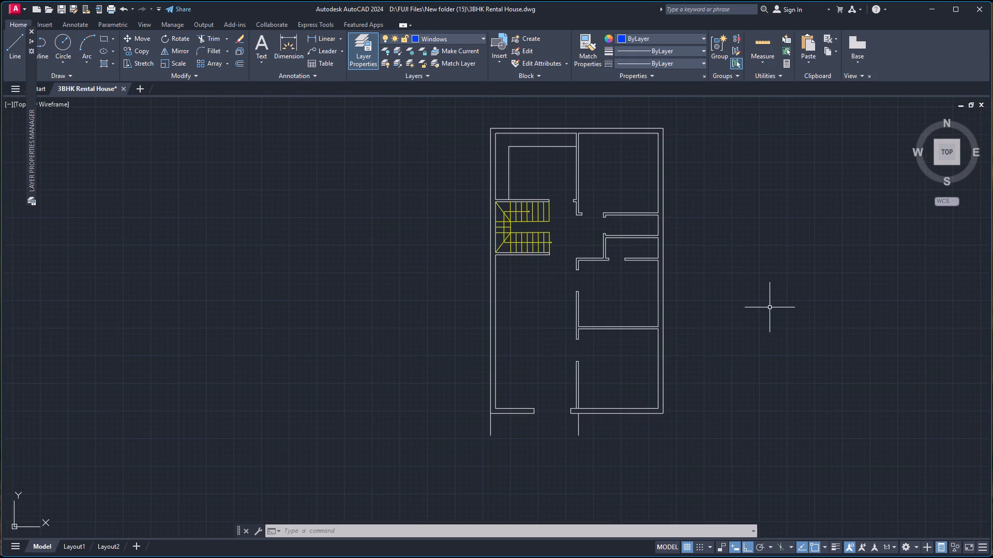
scroll(765, 309, up, 1)
scroll(722, 323, down, 1)
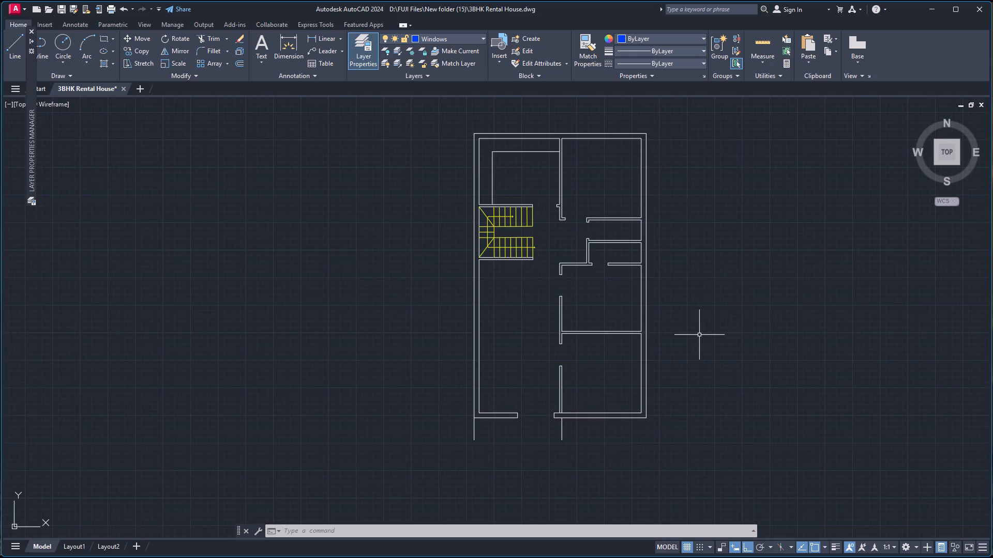
text(re)
key(c)
key(Return)
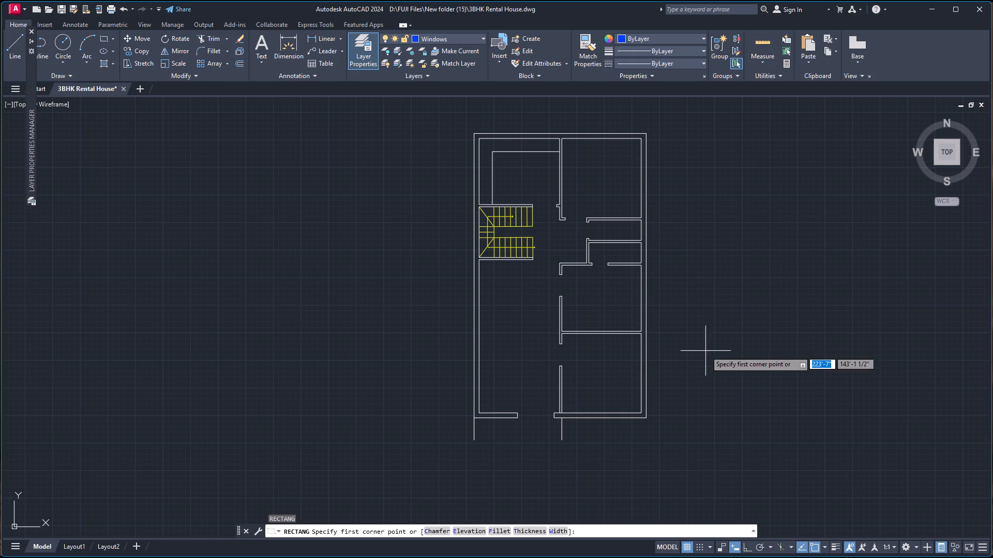
click(702, 340)
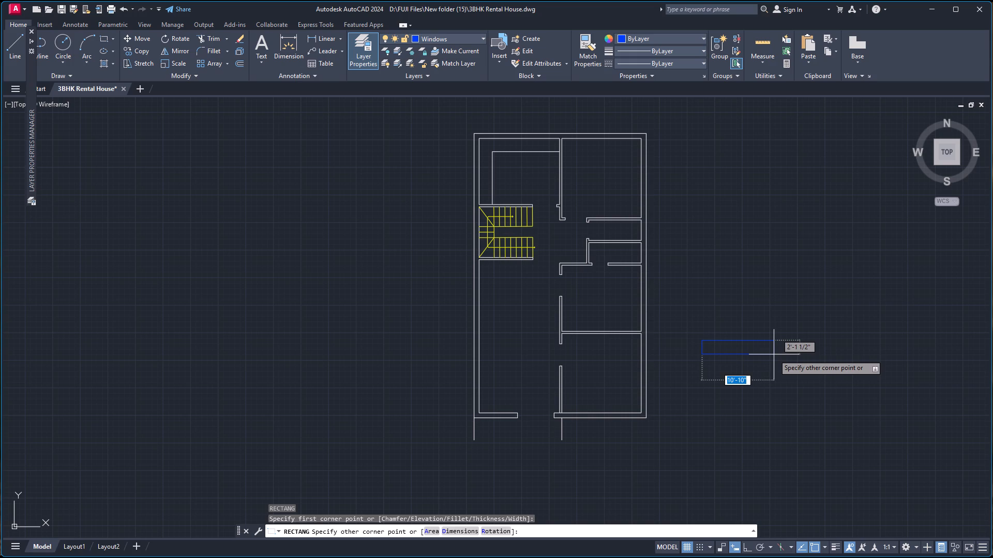
key(4)
key(apostrophe)
key(Tab)
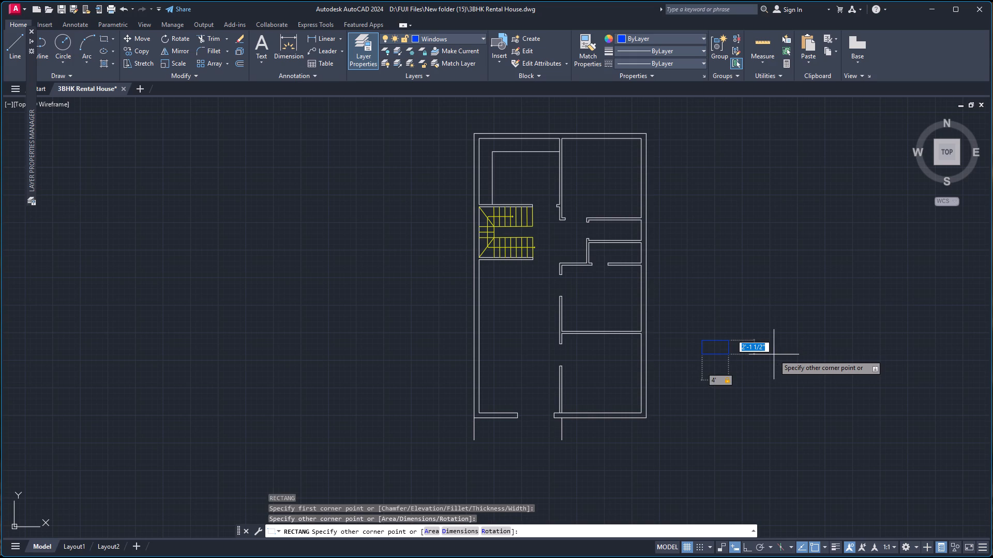
key(Tab)
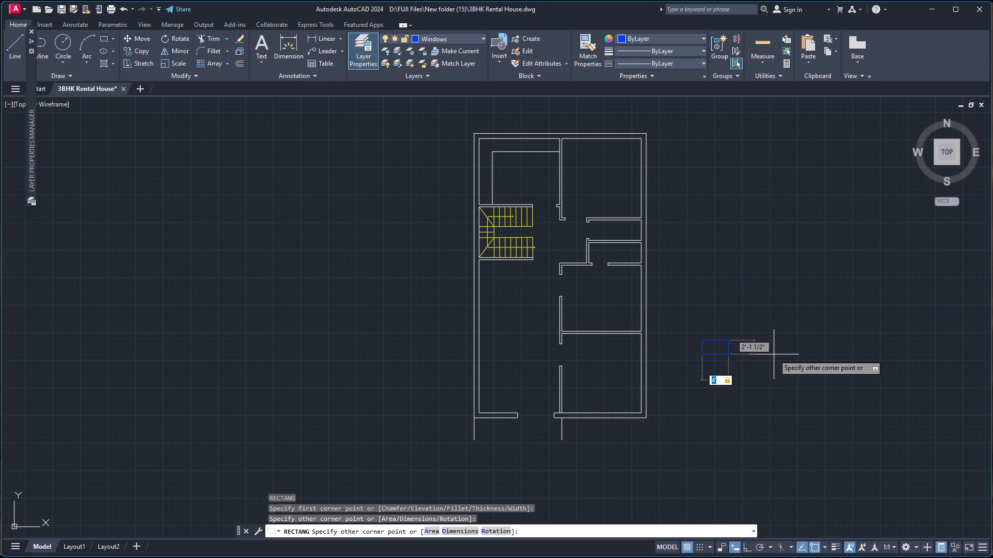
text(5')
key(Tab)
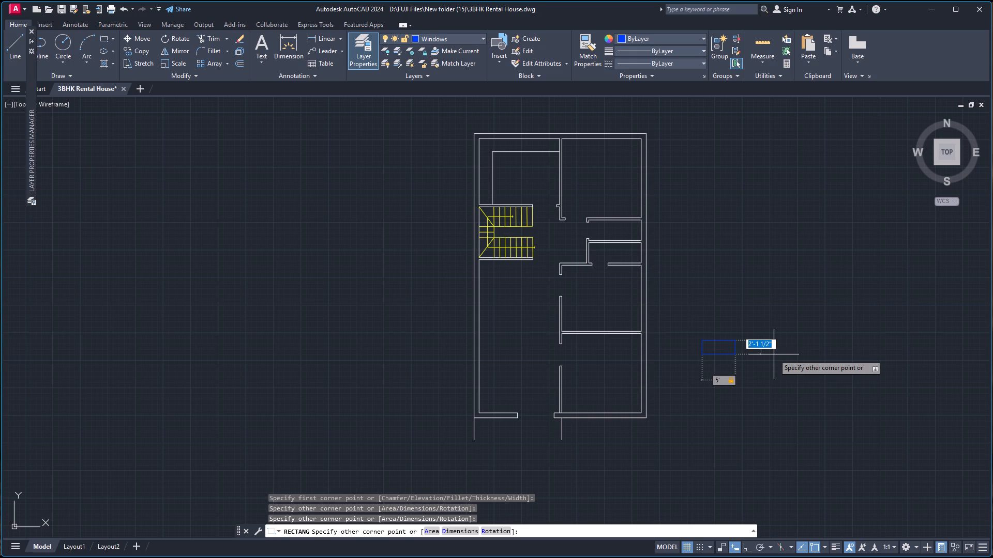
key(9)
key(Tab)
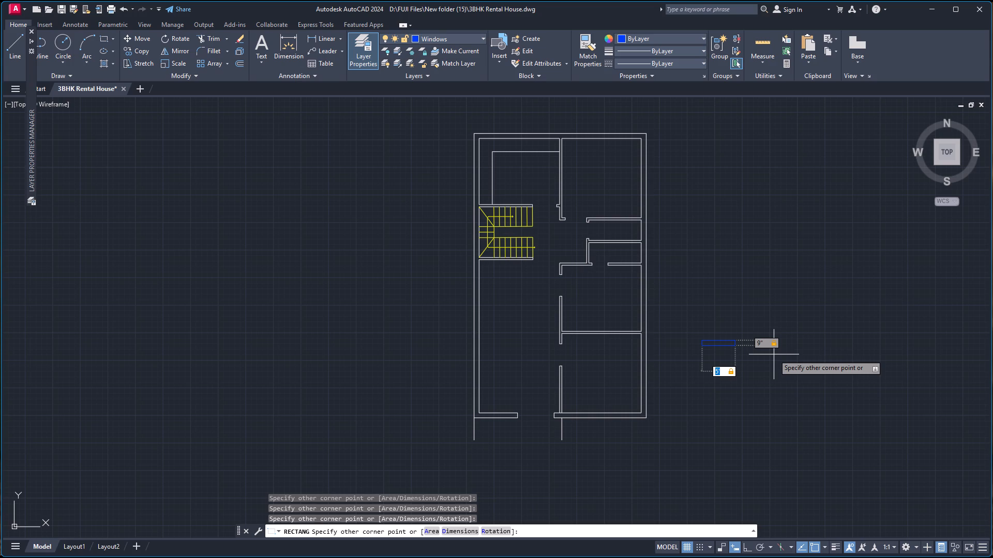
key(Return)
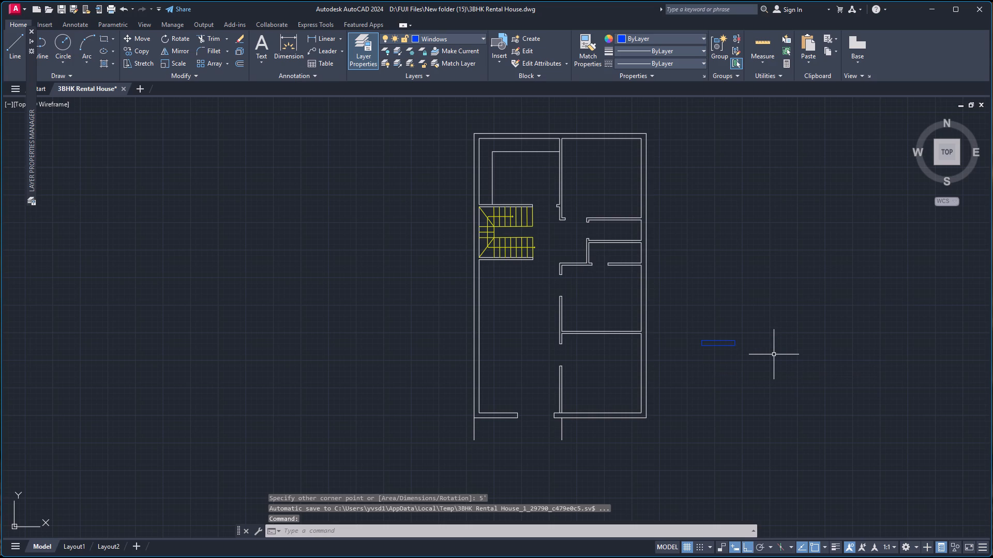
Draw a horizontal centre line through the window rectangle between the midpoints of its two short sides.
scroll(730, 345, up, 5)
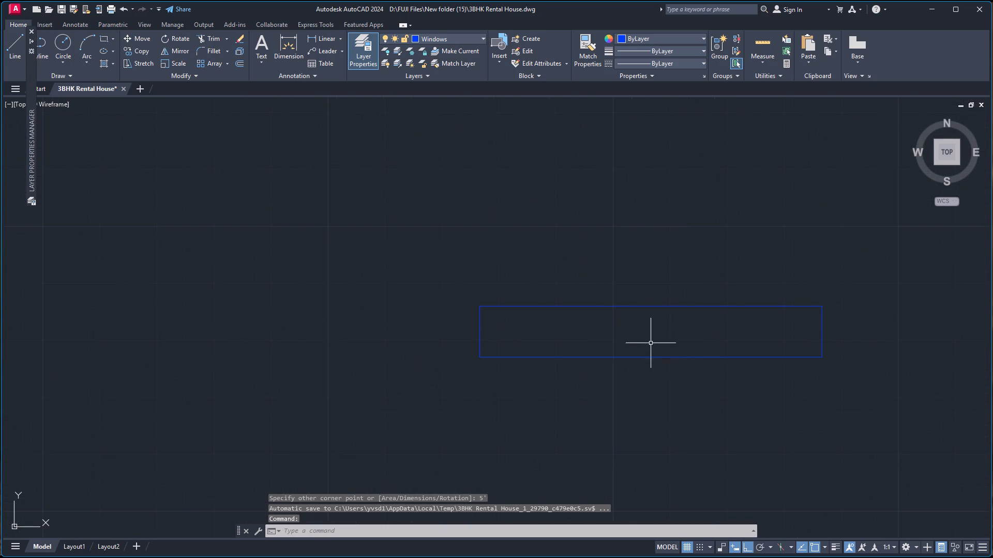
key(l)
key(Return)
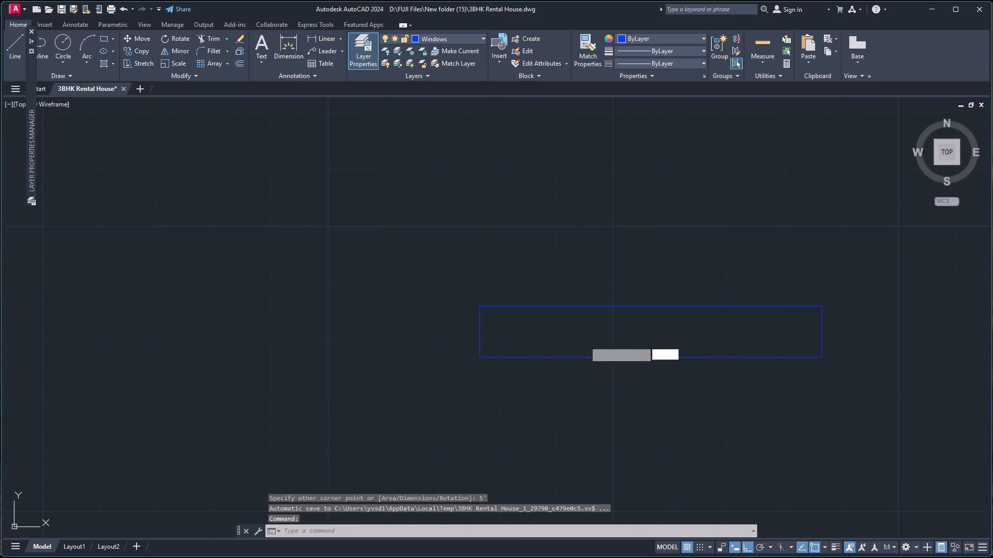
click(483, 333)
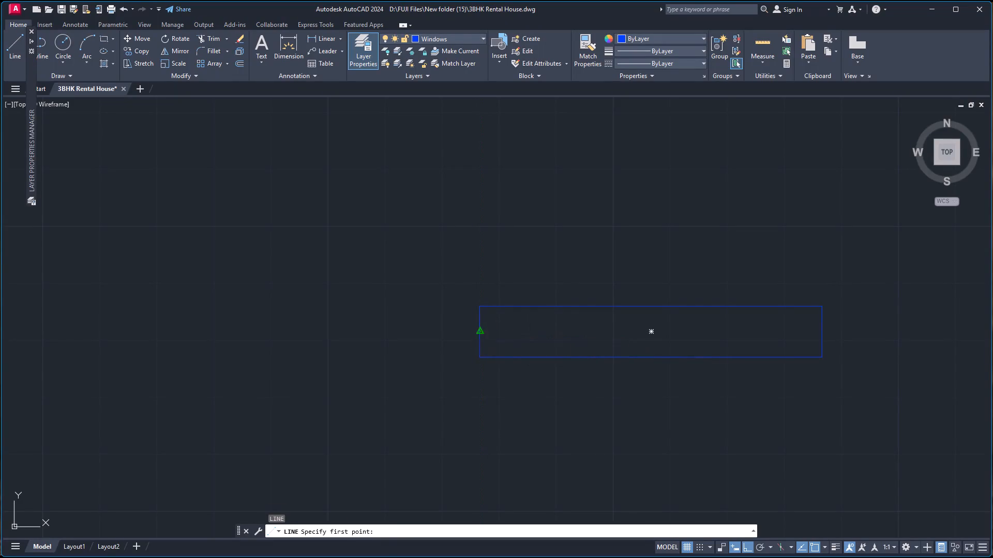
click(821, 334)
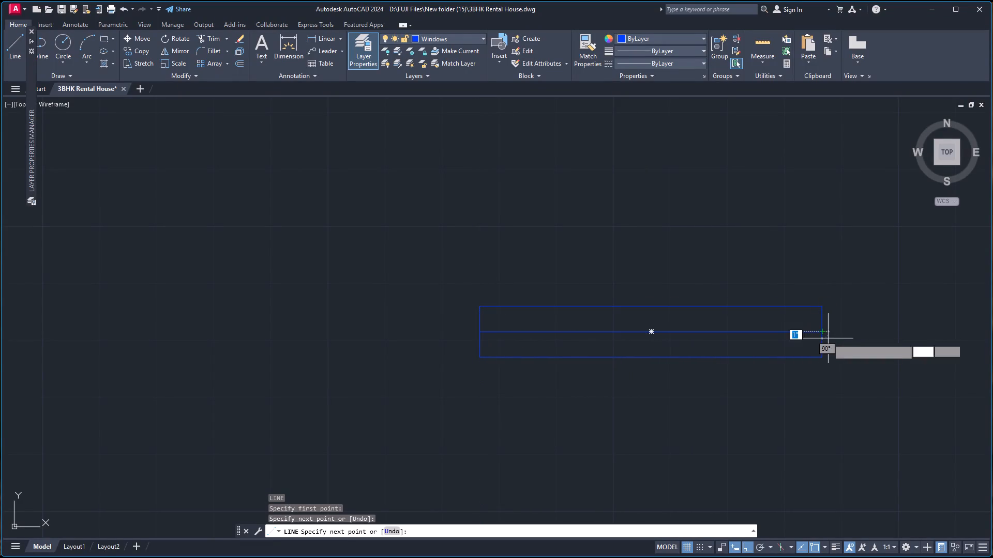
key(space)
Offset the window's centre line 1" to both sides.
key(o)
key(Return)
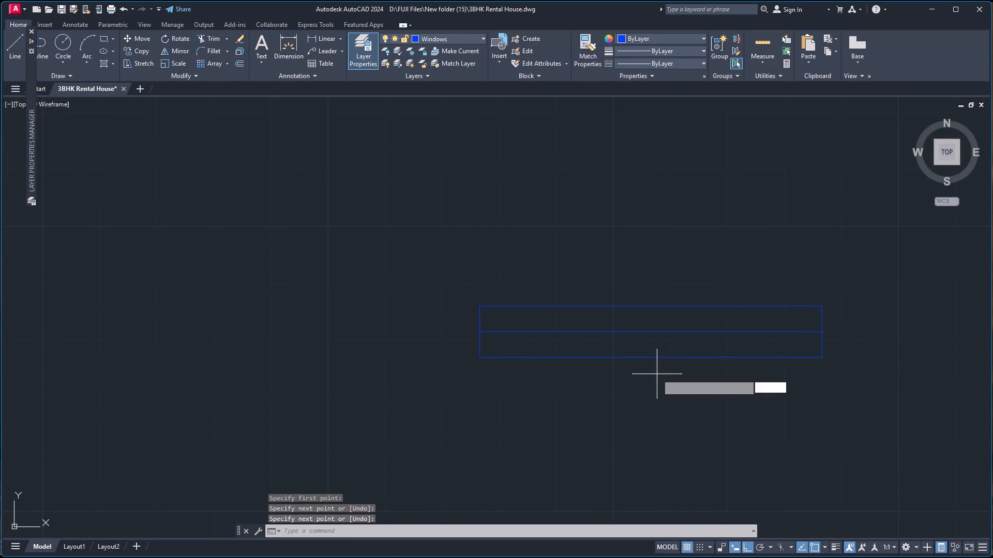
key(Return)
click(651, 333)
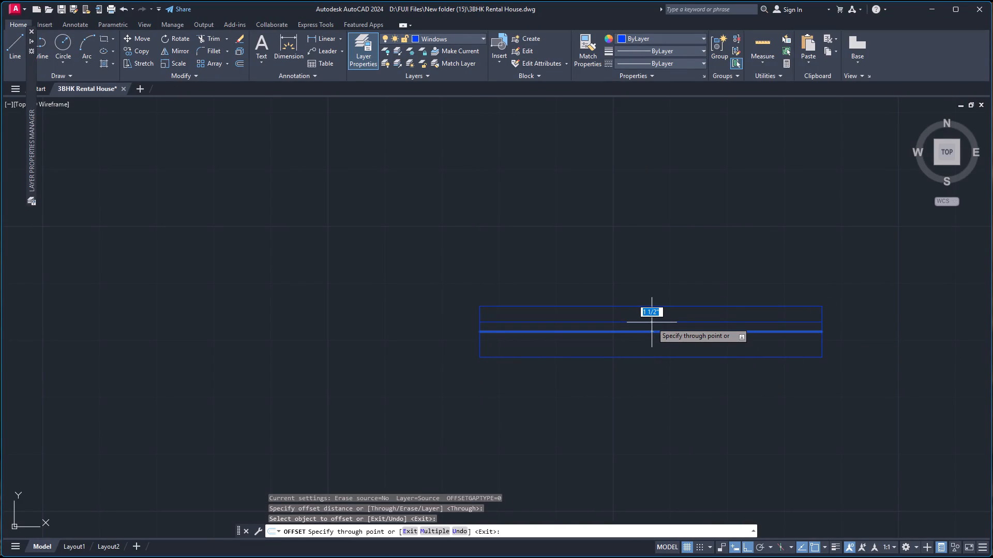
key(1)
key(Return)
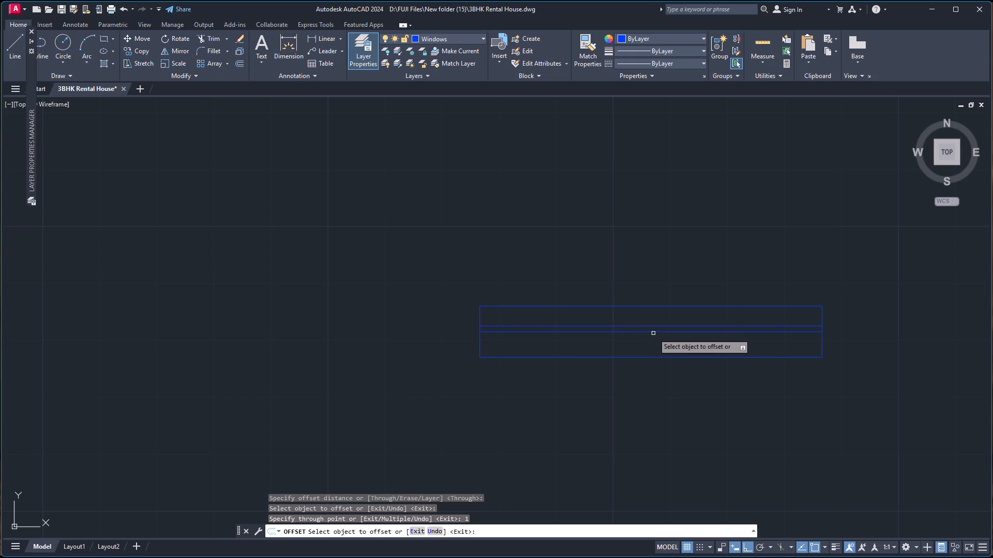
click(653, 333)
key(1)
key(Return)
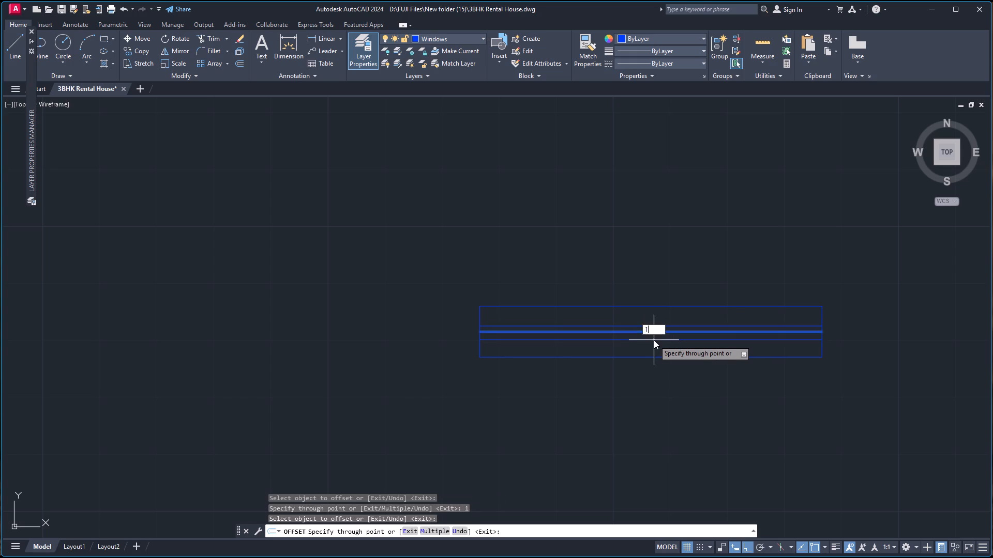
key(Escape)
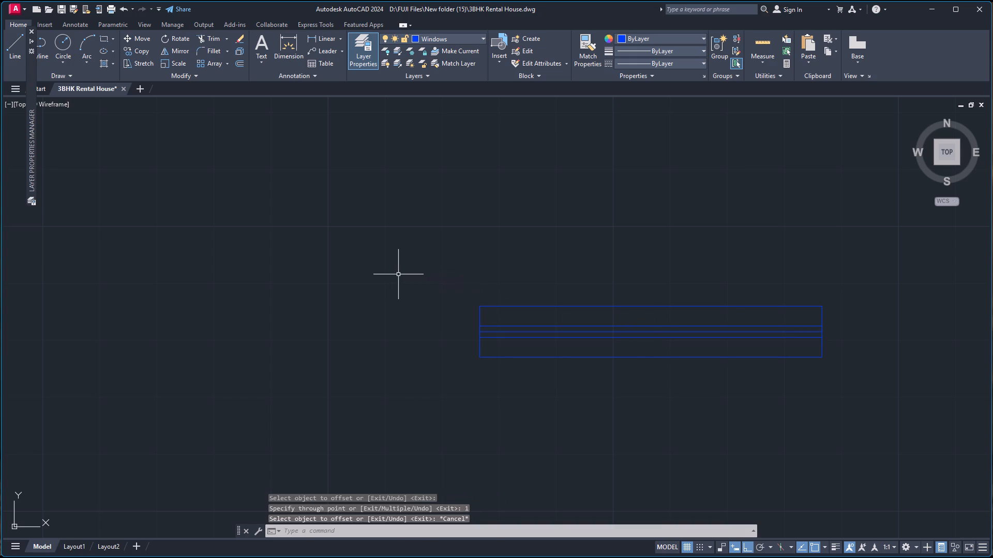
Group the window rectangle and its three inner lines into a single unnamed group.
click(437, 264)
click(834, 374)
key(g)
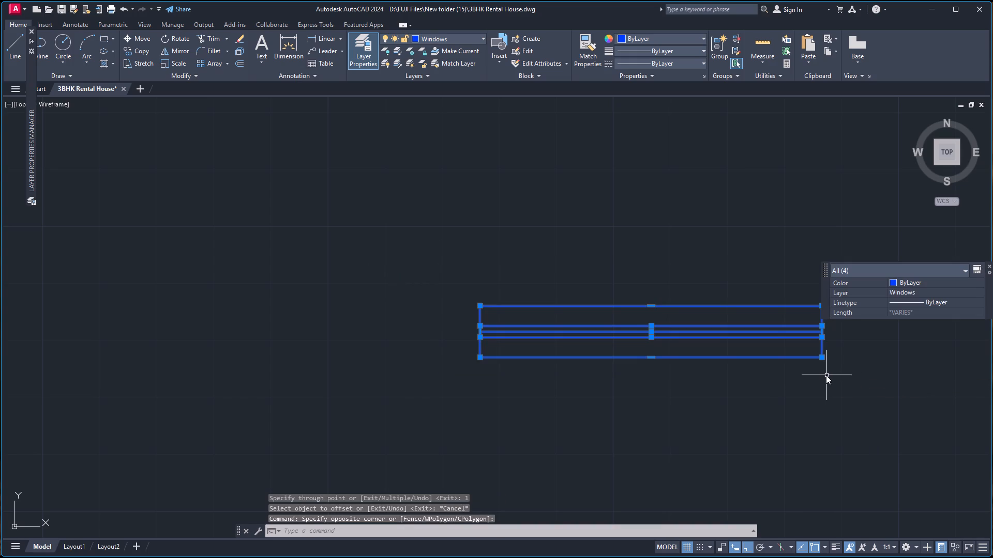
key(Return)
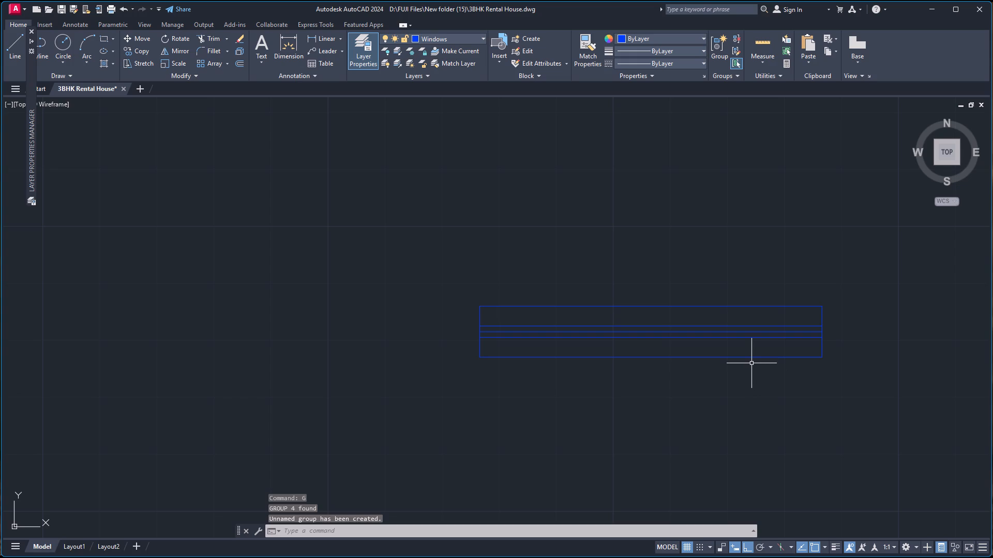
Copy the window group by its bottom midpoint to the middle of the southeast room's south wall, midway between the wall's outer end corners.
click(651, 357)
text(co)
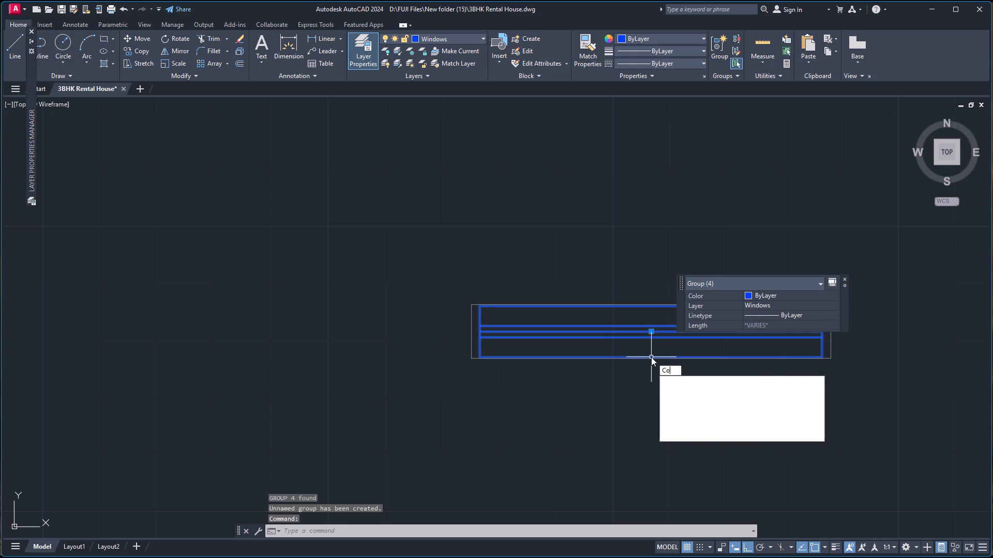
key(Return)
click(651, 357)
scroll(319, 418, down, 5)
scroll(259, 461, up, 3)
scroll(229, 488, down, 5)
scroll(201, 500, up, 4)
right_click(215, 473)
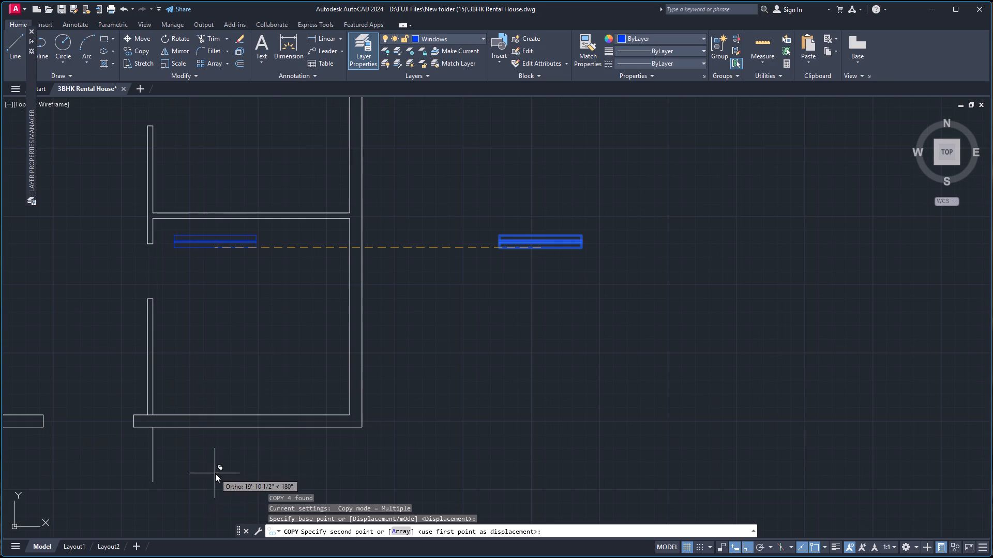
click(259, 413)
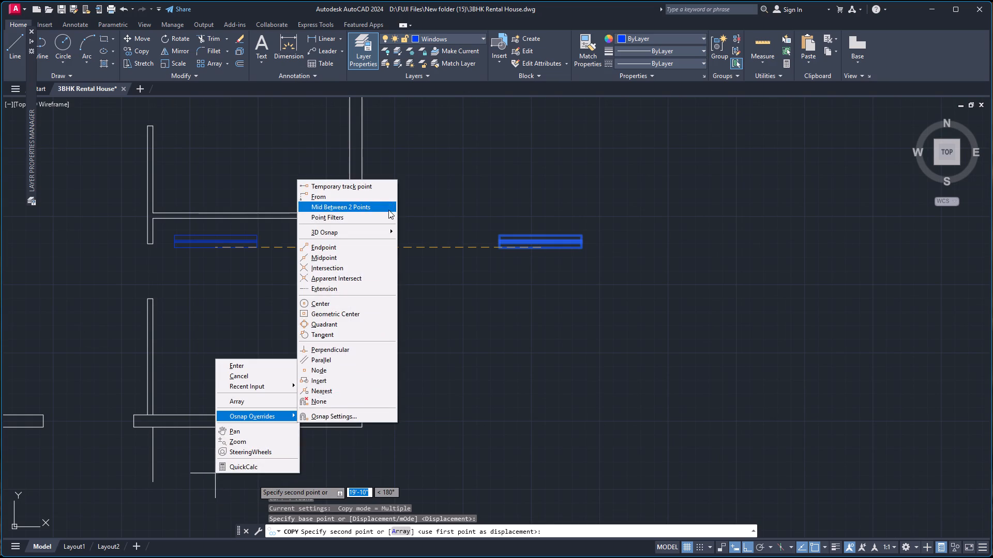
click(388, 210)
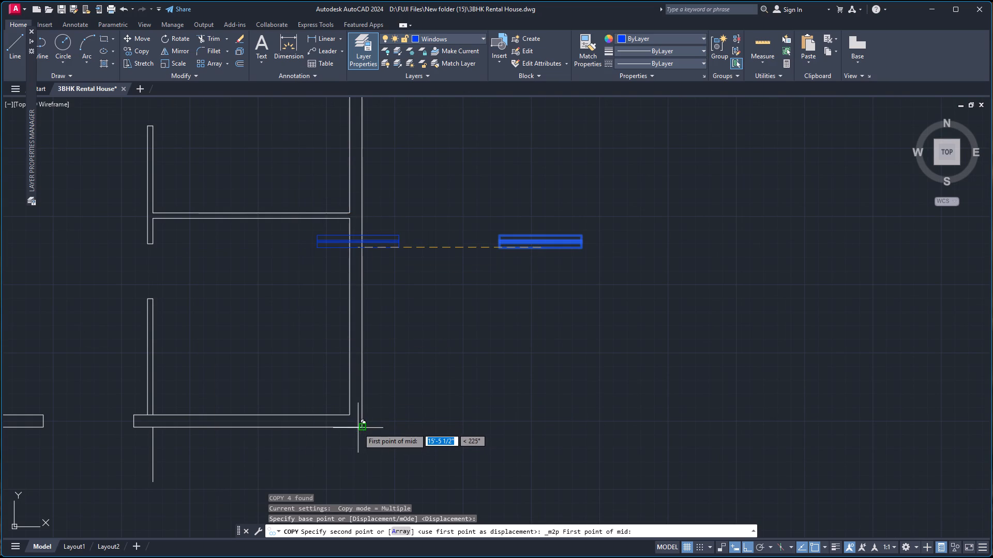
click(358, 428)
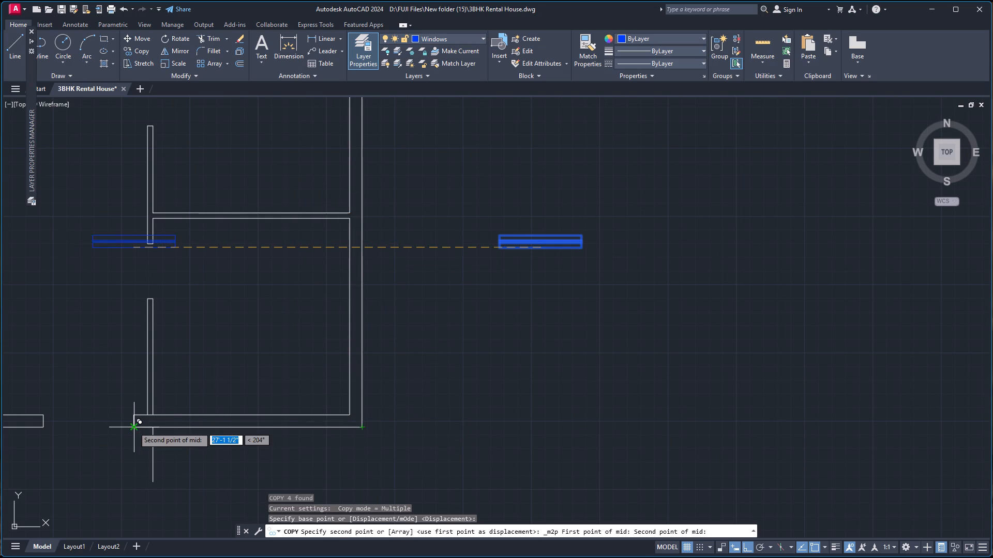
click(133, 427)
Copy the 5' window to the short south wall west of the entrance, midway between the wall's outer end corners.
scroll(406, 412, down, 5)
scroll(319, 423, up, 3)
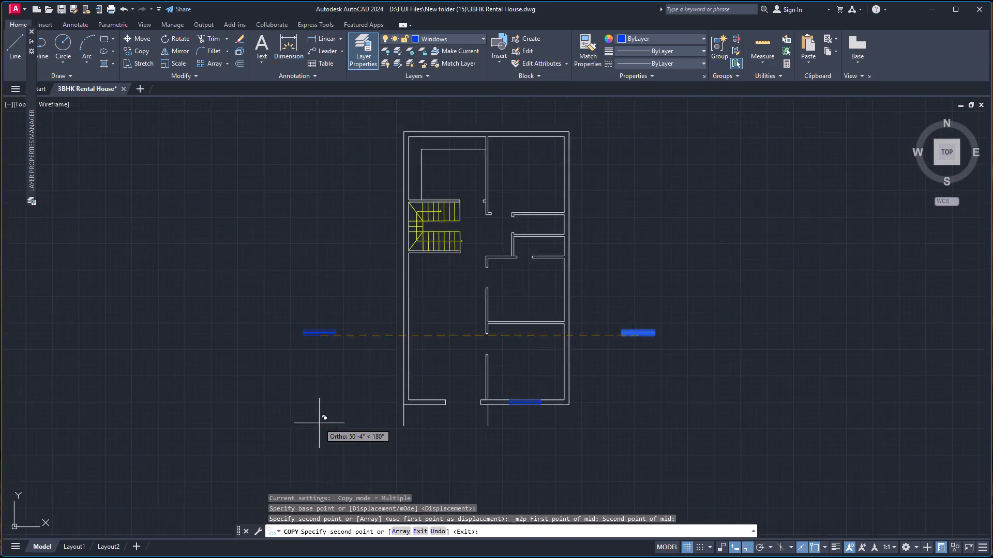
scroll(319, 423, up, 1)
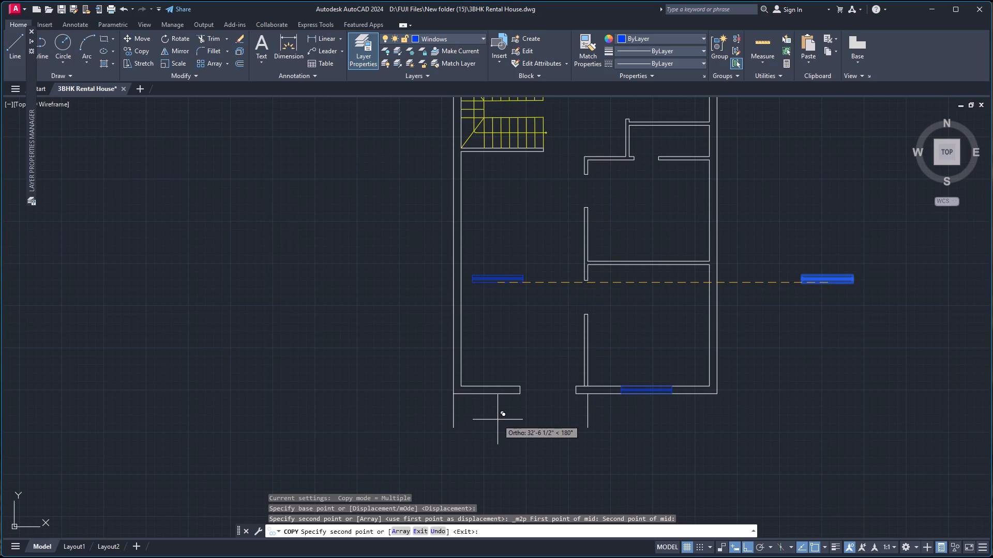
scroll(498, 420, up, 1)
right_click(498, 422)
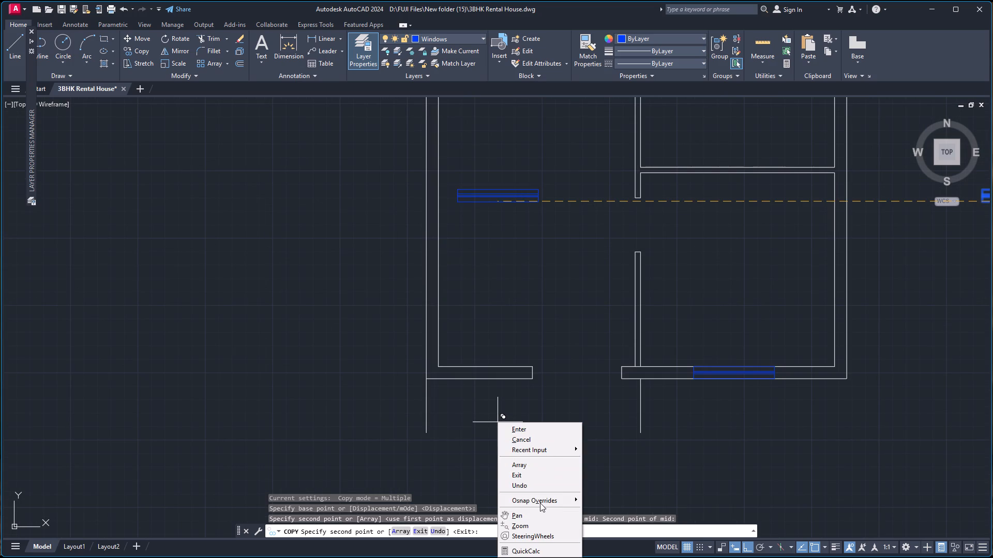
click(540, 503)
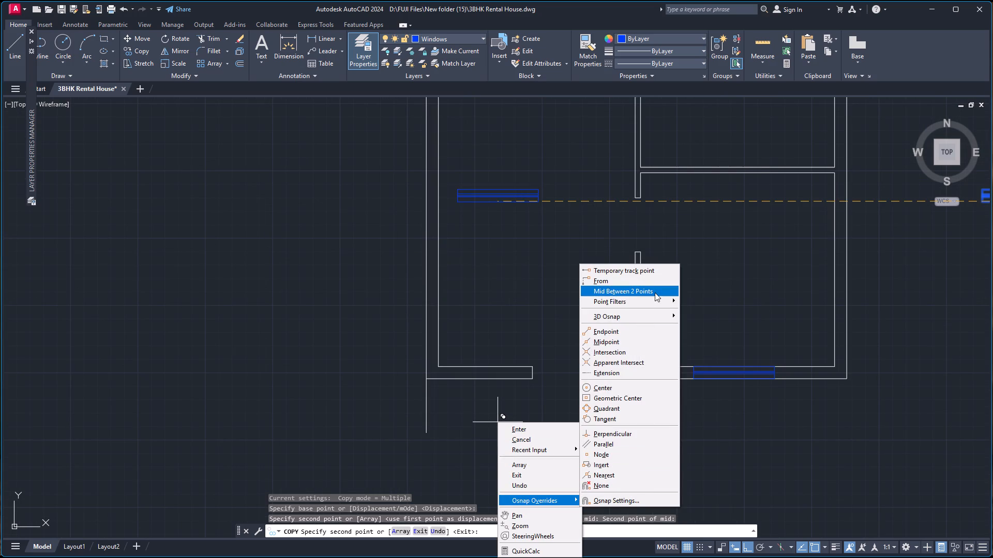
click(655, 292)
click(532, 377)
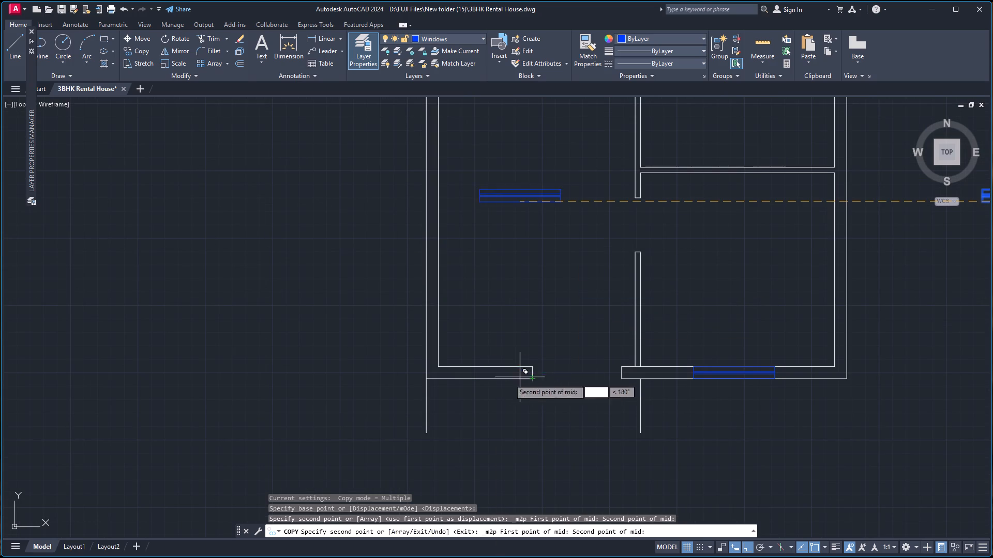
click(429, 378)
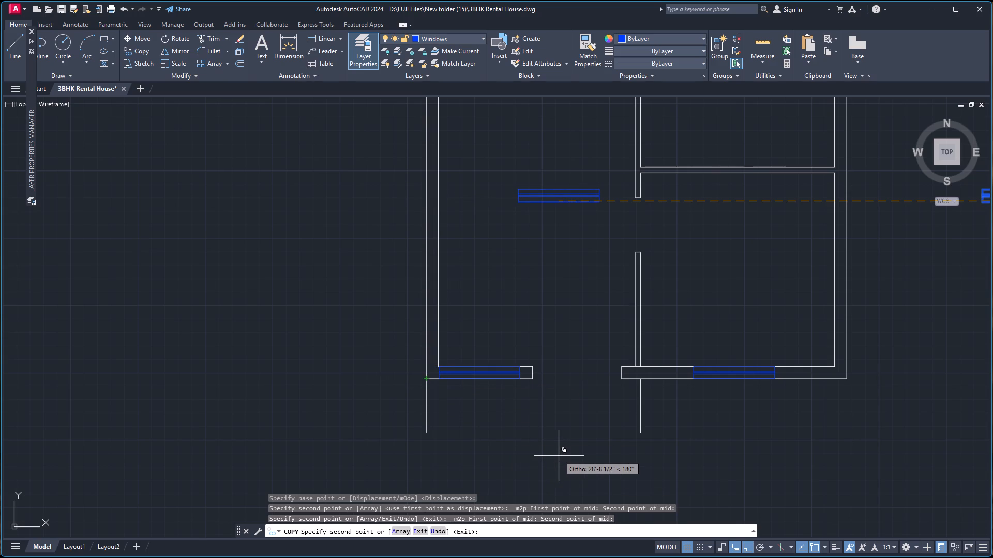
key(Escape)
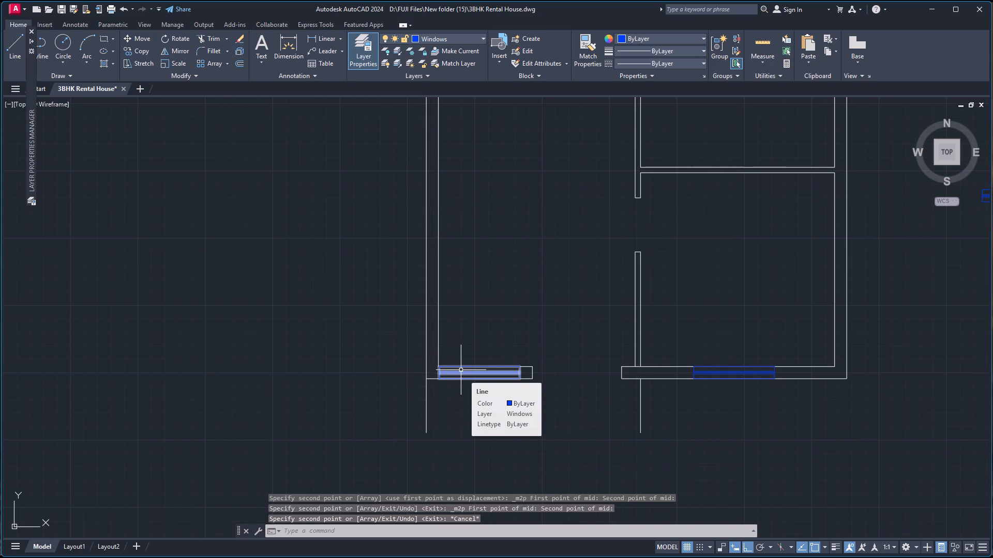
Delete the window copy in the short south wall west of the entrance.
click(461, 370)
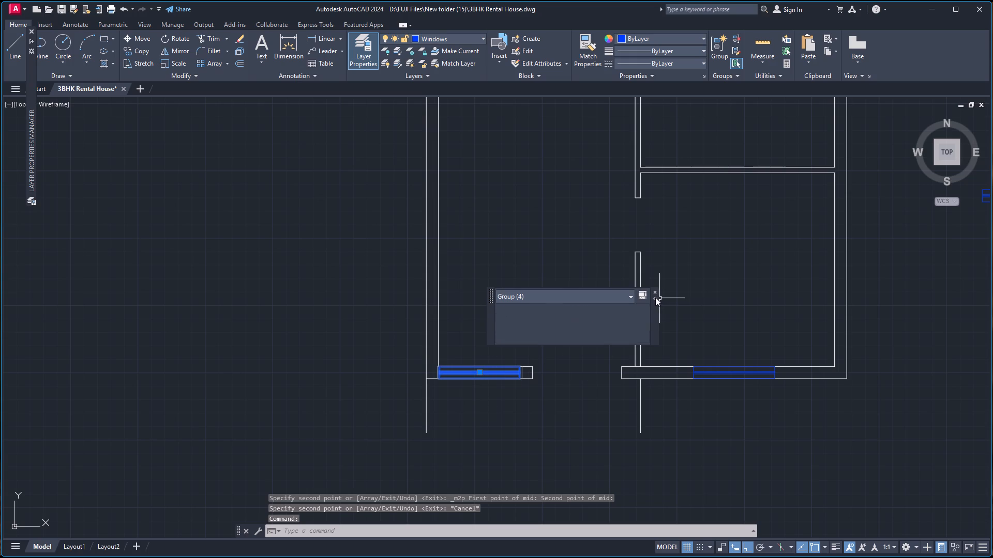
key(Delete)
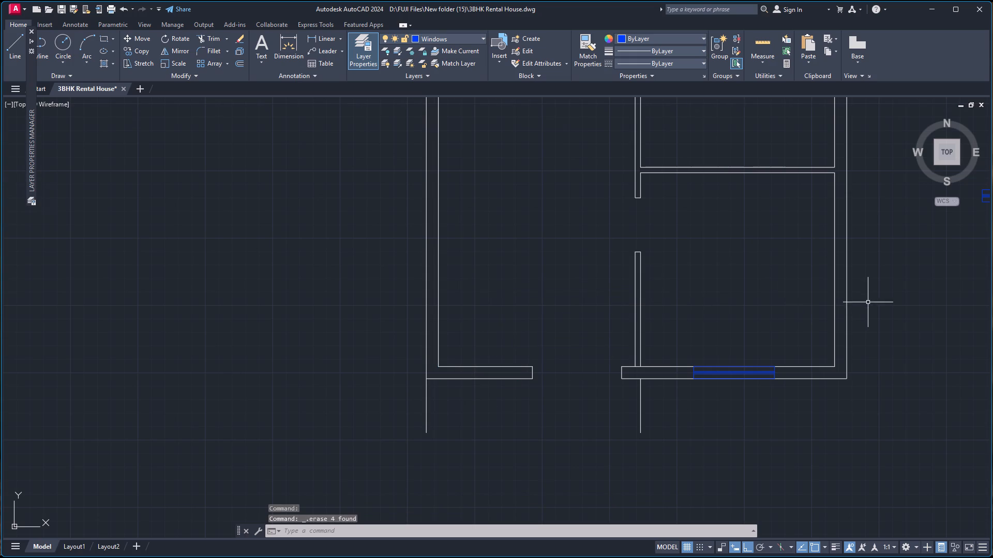
Stretch the east end of the original window outside the plan inward by 1'-5" to shorten it.
scroll(868, 302, down, 3)
scroll(917, 276, up, 4)
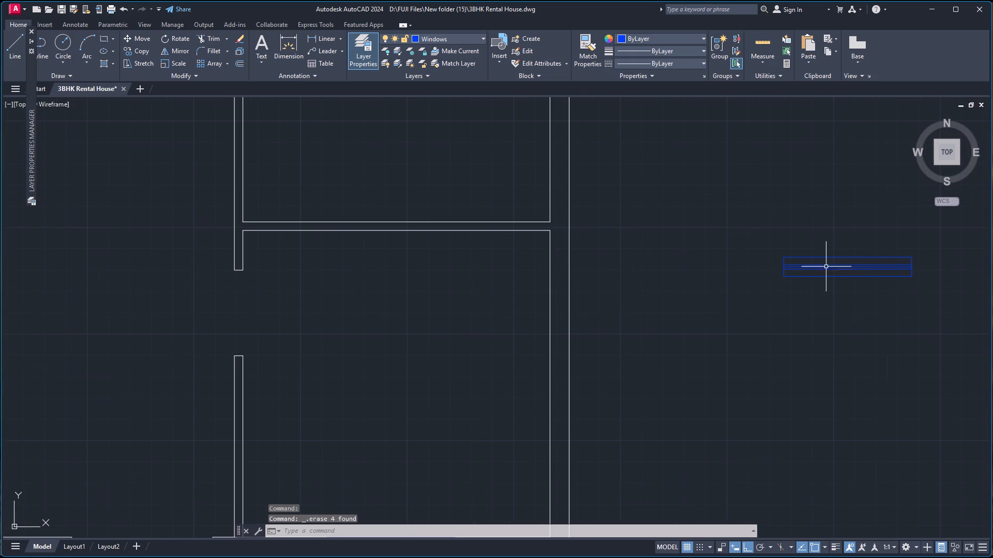
key(s)
key(Return)
click(927, 234)
click(883, 299)
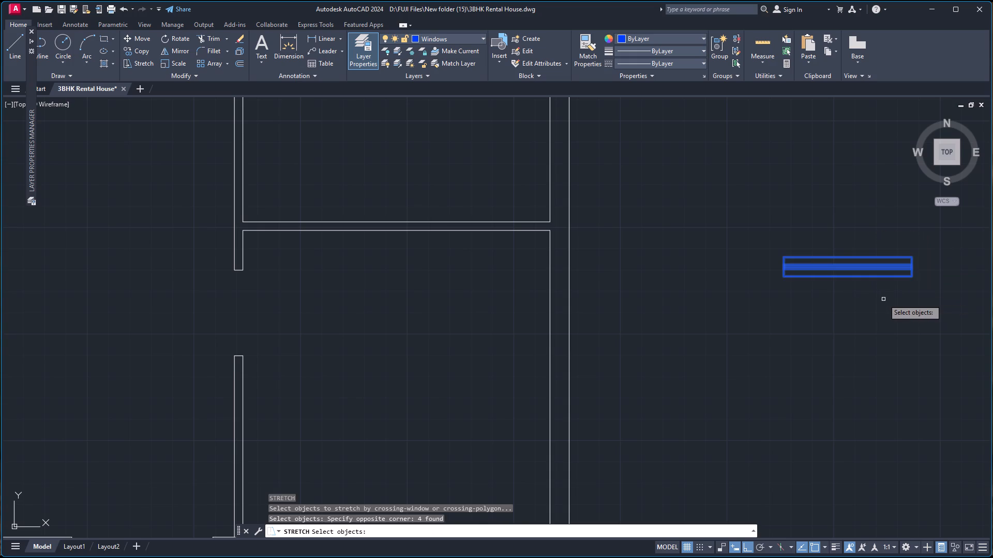
key(Return)
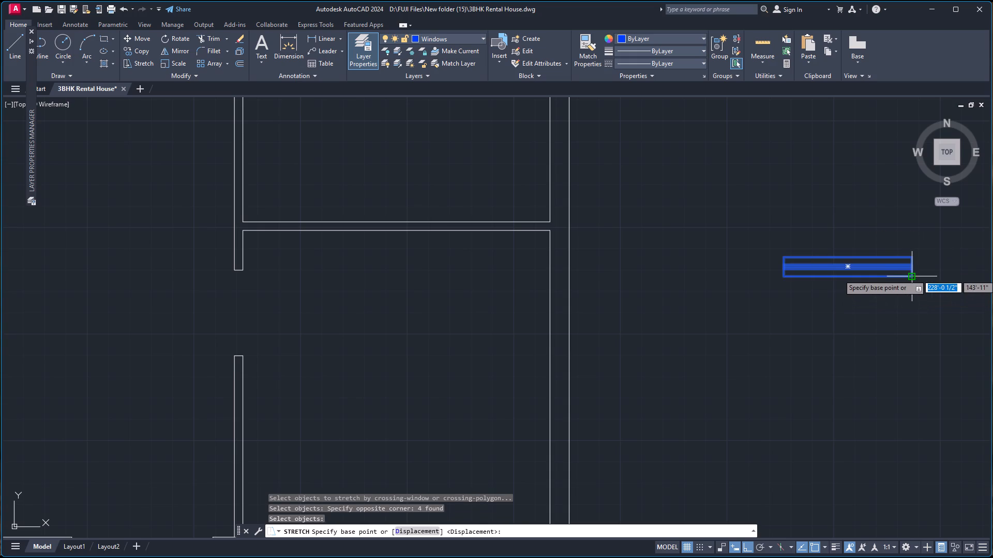
click(912, 274)
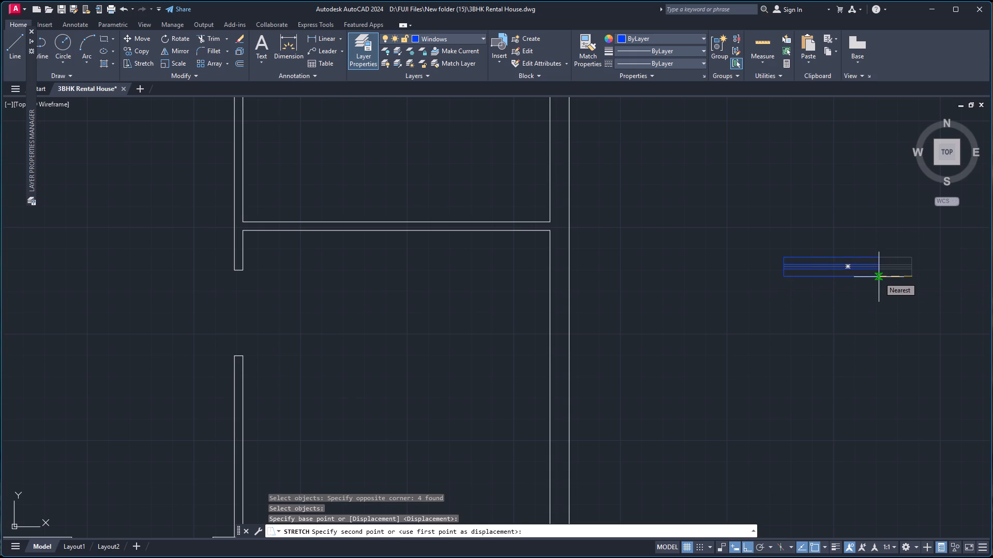
key(F8)
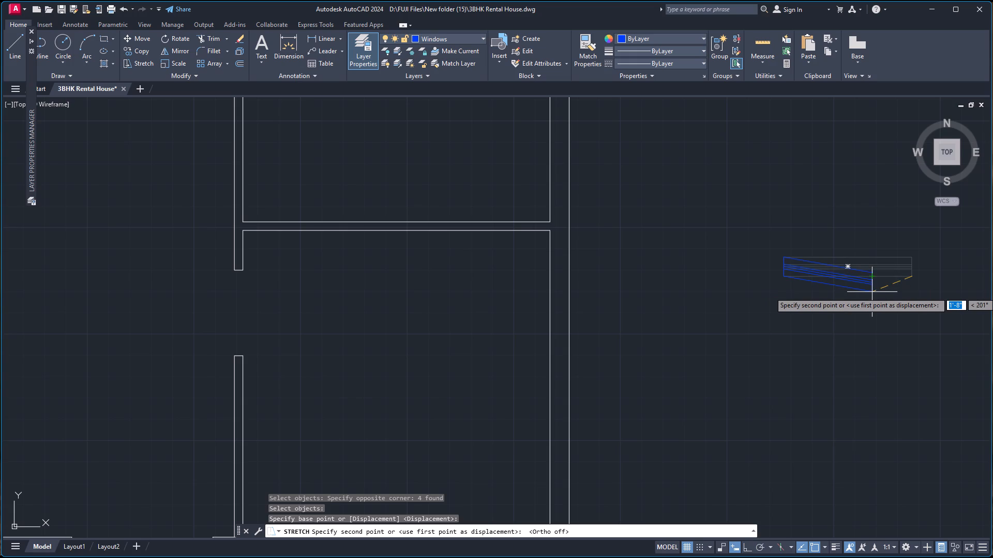
key(F8)
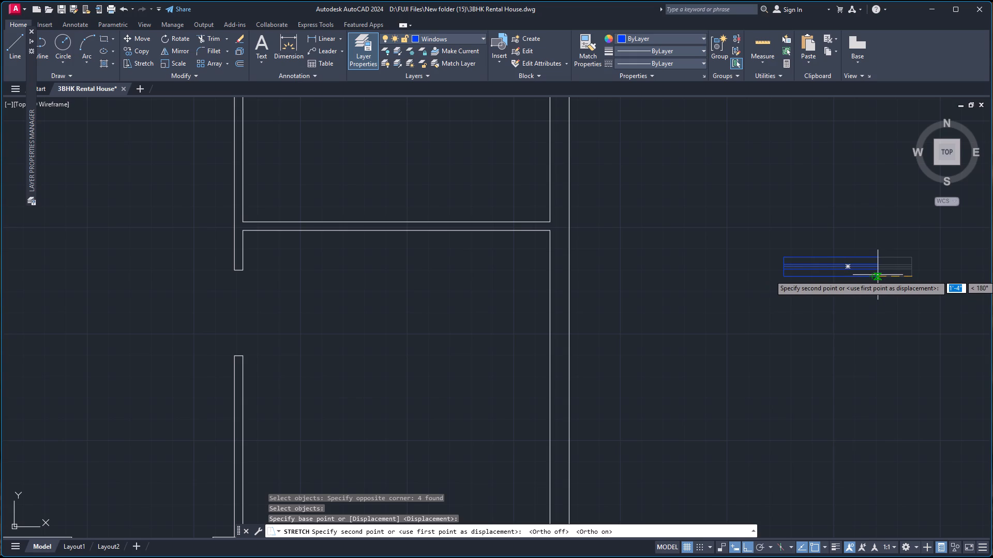
key(1)
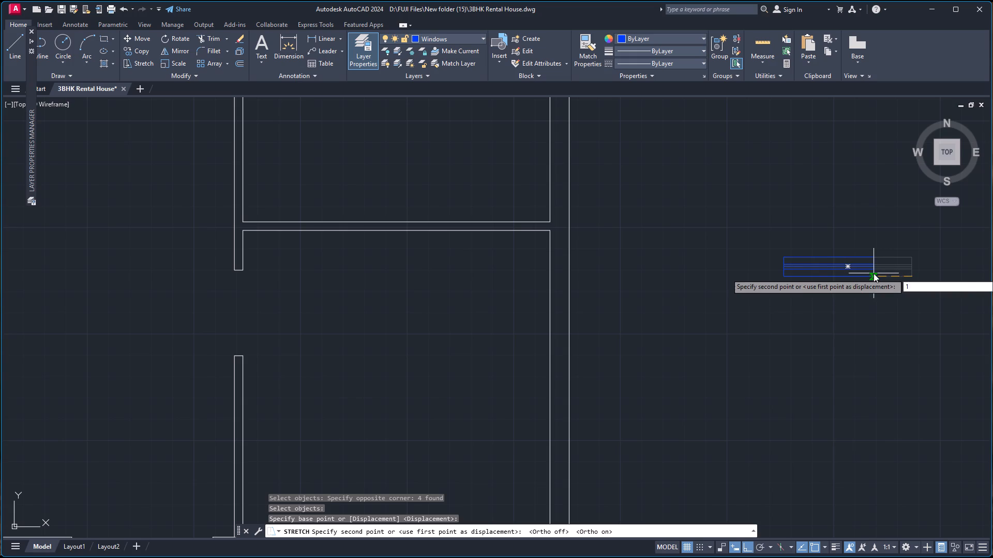
text('-)
key(5)
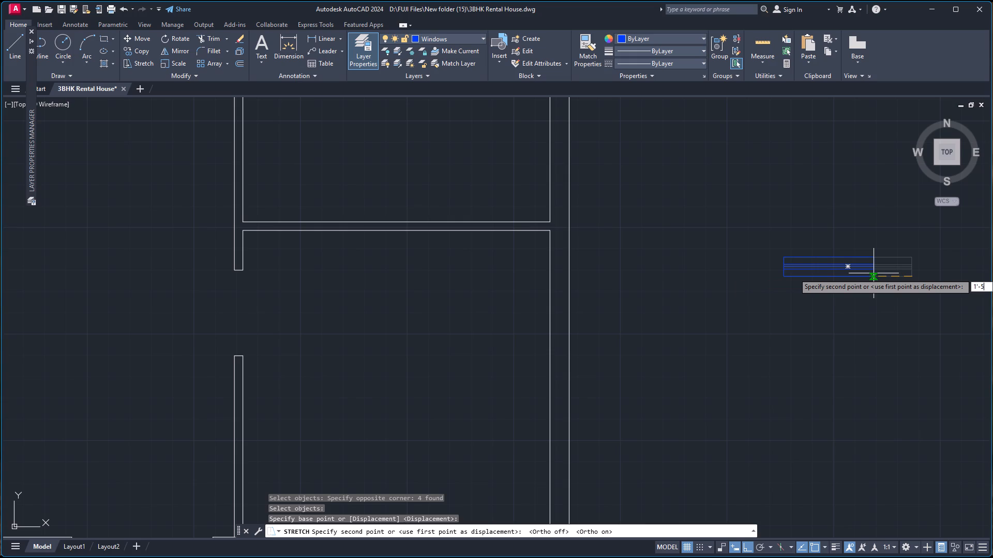
key(Return)
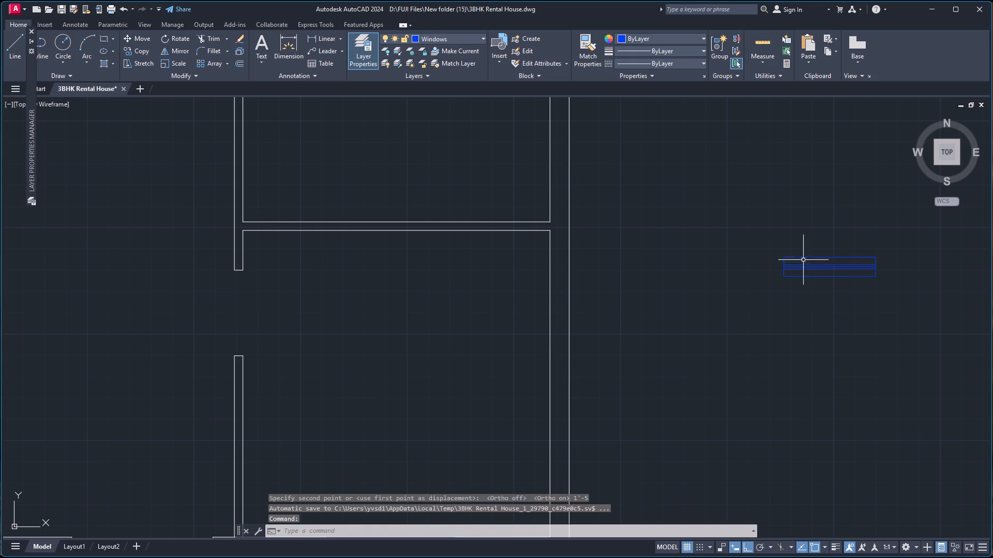
Copy the shortened window by its bottom midpoint to the short south wall west of the entrance, midway between the wall's outer end corners.
click(728, 226)
click(973, 296)
key(c)
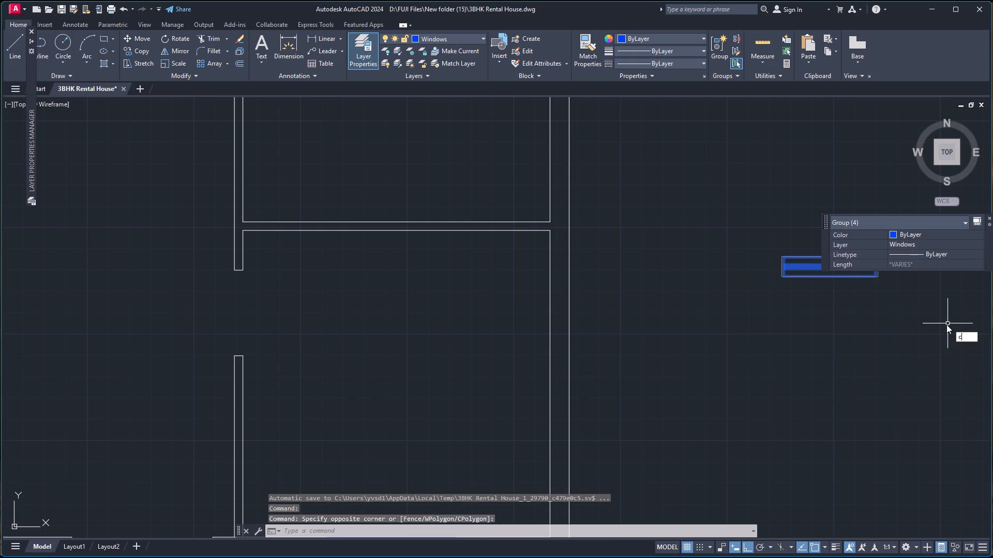
key(o)
key(Return)
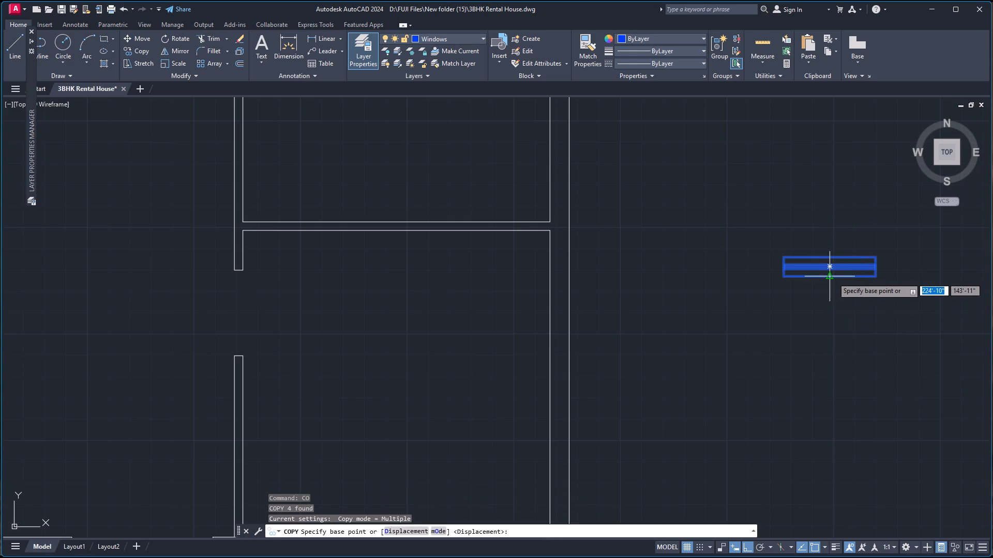
click(833, 277)
scroll(477, 376, down, 5)
scroll(378, 438, up, 4)
right_click(520, 322)
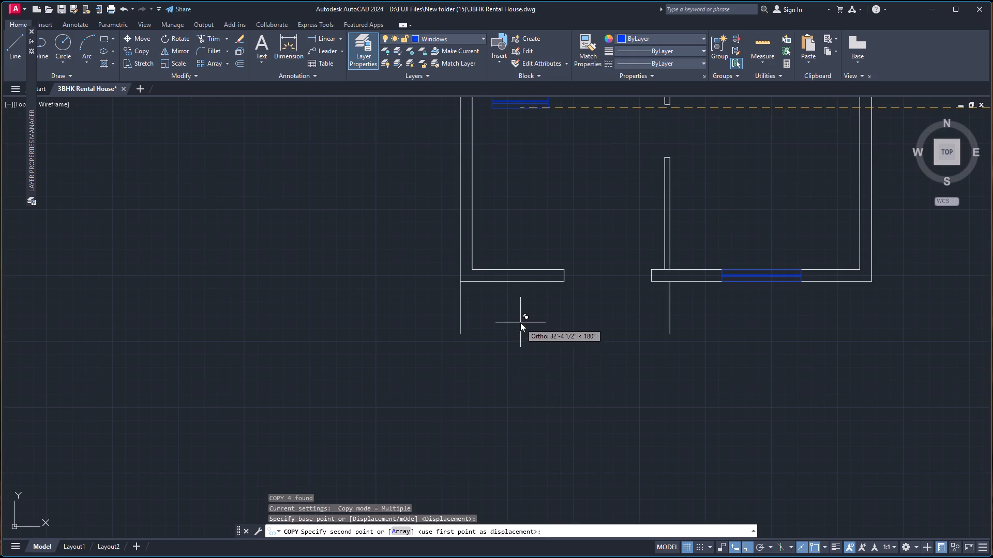
click(554, 375)
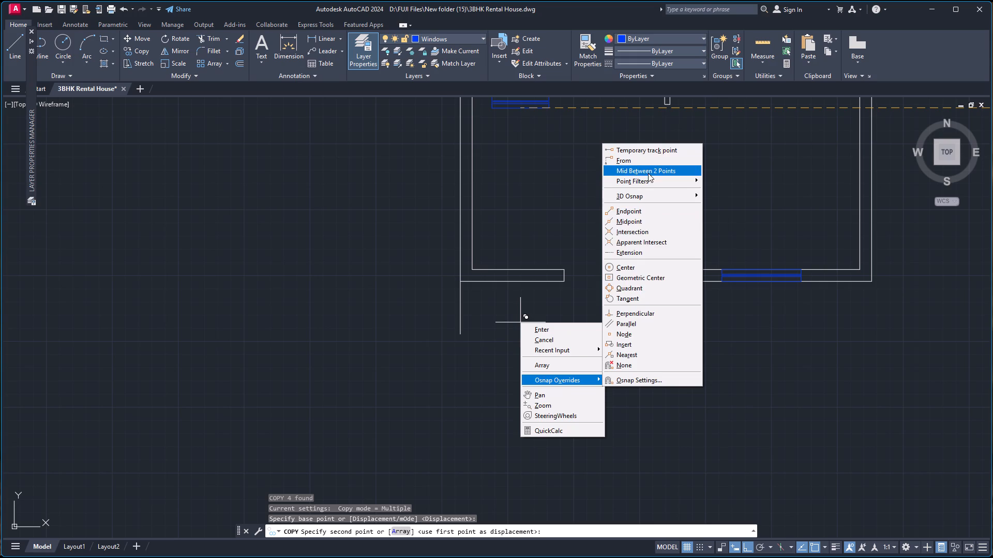
click(651, 172)
click(562, 281)
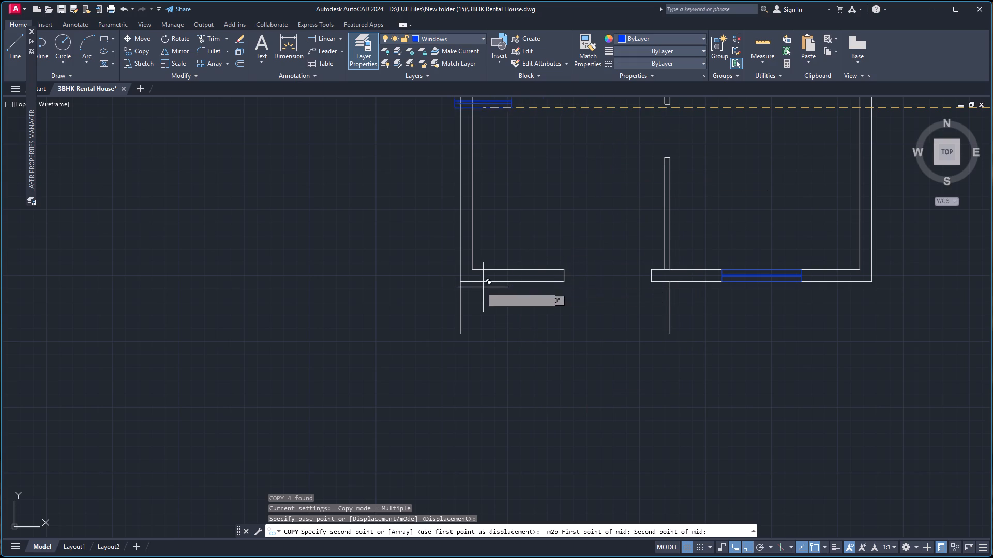
click(459, 284)
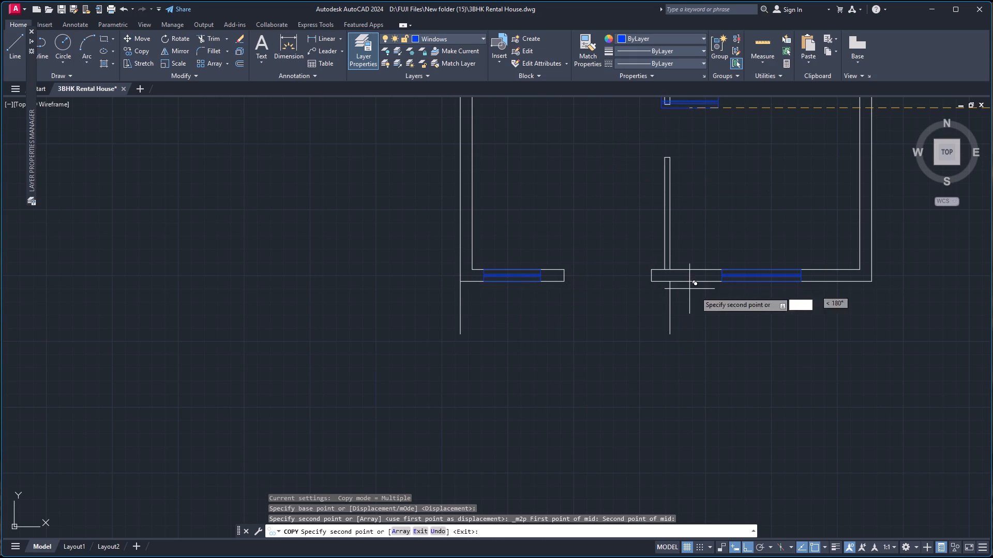
scroll(768, 269, down, 2)
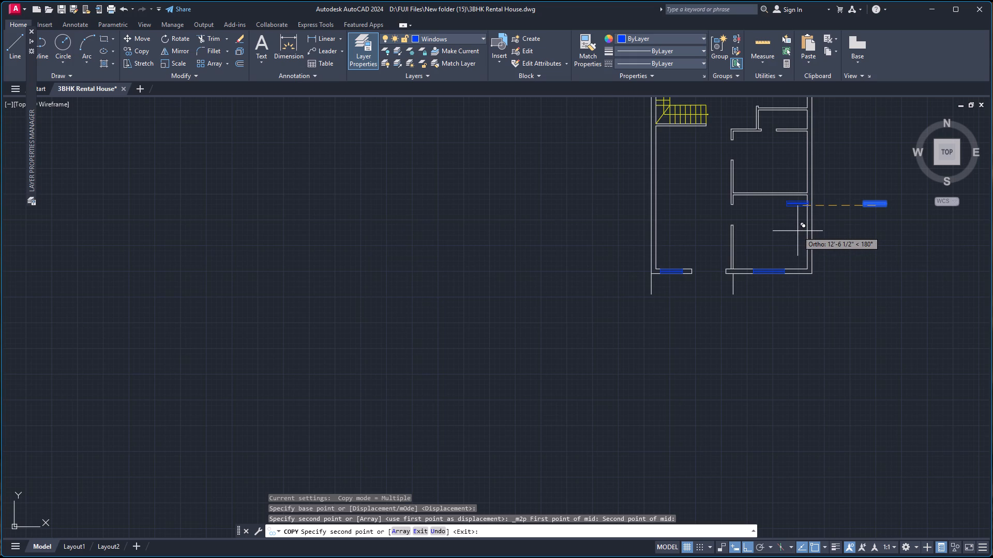
key(space)
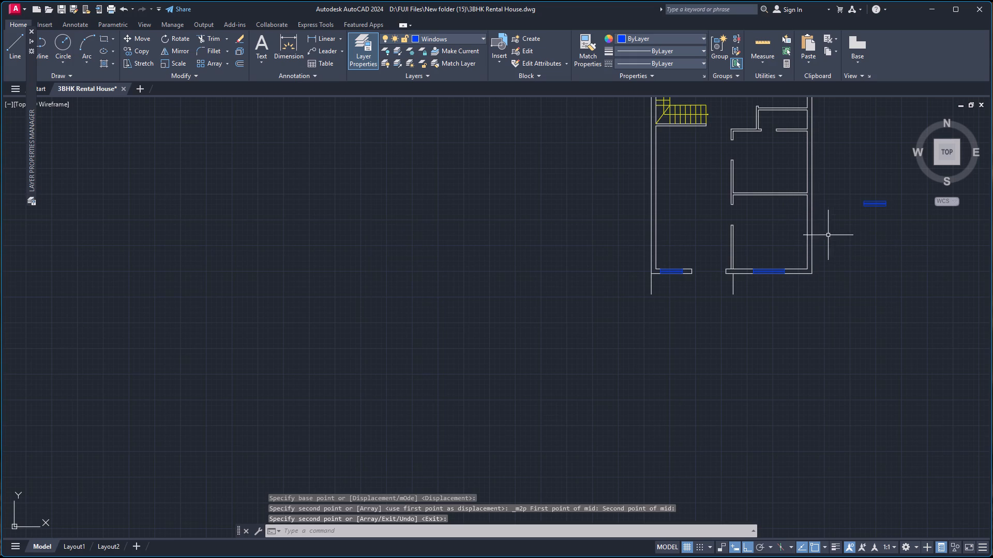
Rotate the shortened window outside the plan a quarter turn so it runs north-south.
drag(846, 186, 857, 185)
click(899, 230)
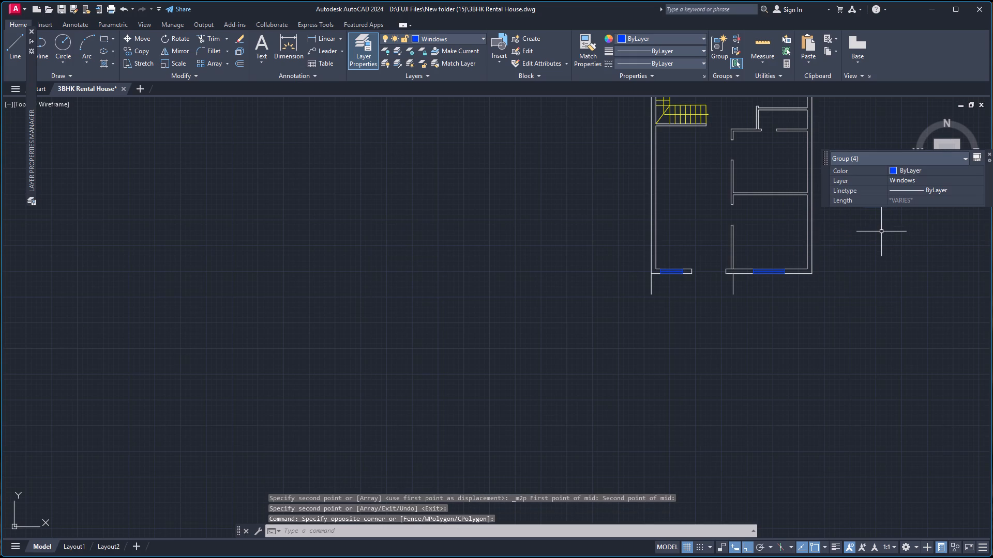
key(r)
key(o)
key(Return)
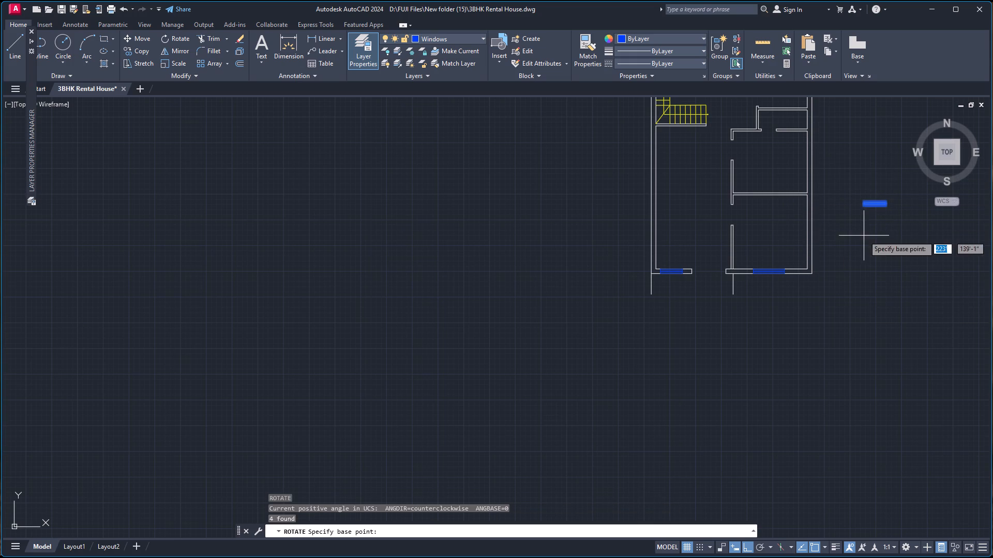
scroll(867, 209, up, 3)
click(888, 203)
click(877, 156)
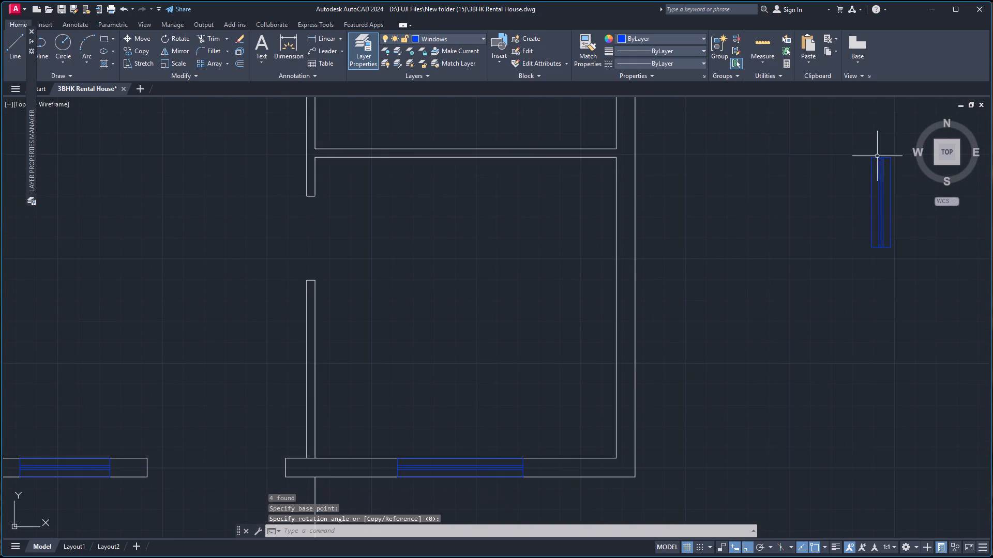
Copy the rotated window by its west-side midpoint to the southeast room's east wall, midway between the room's inner corners.
drag(829, 119, 841, 126)
click(921, 302)
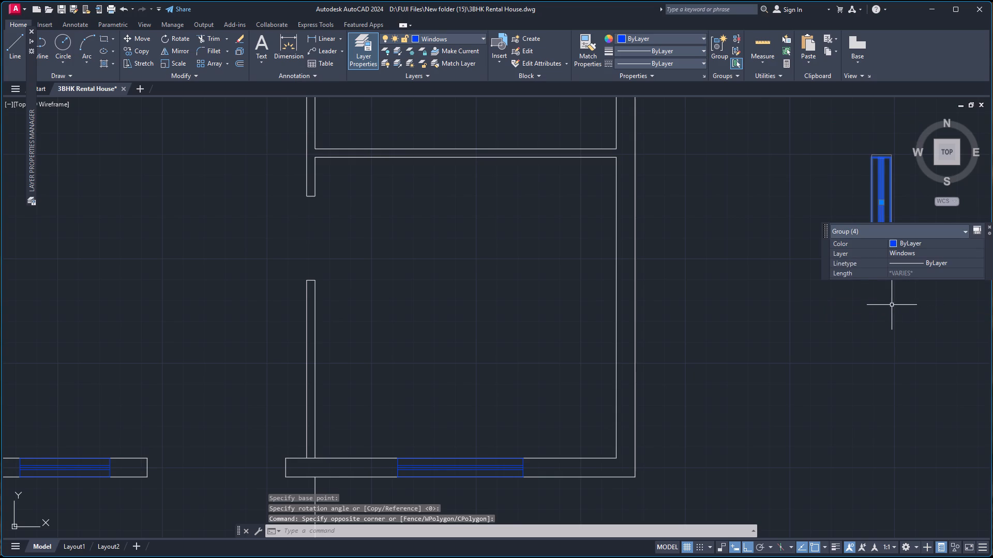
key(c)
key(o)
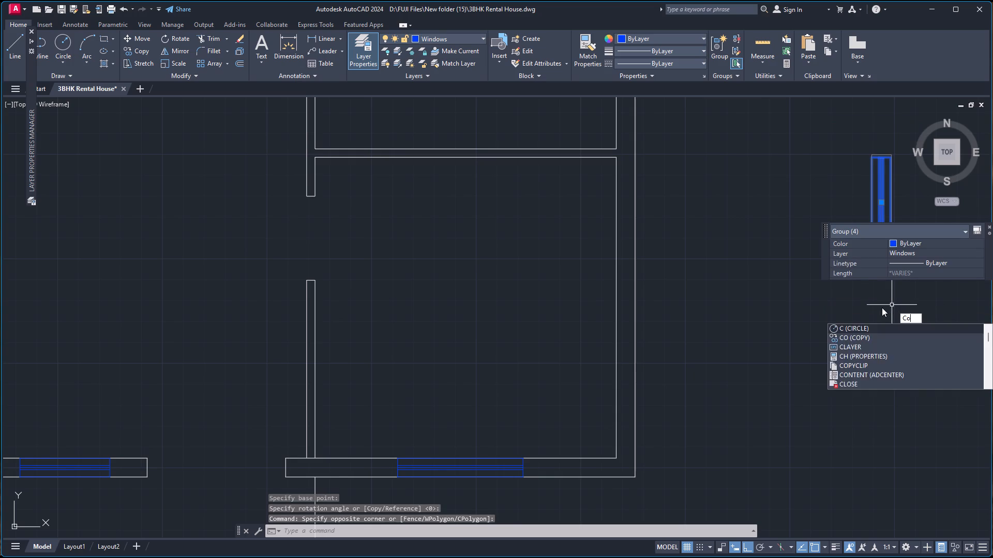
key(Return)
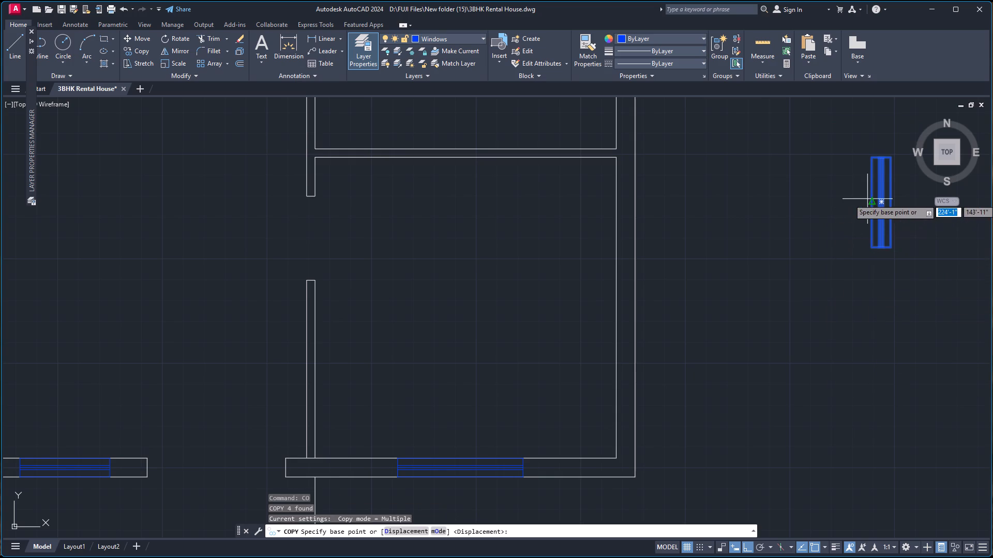
click(872, 205)
scroll(807, 235, down, 5)
scroll(753, 147, up, 3)
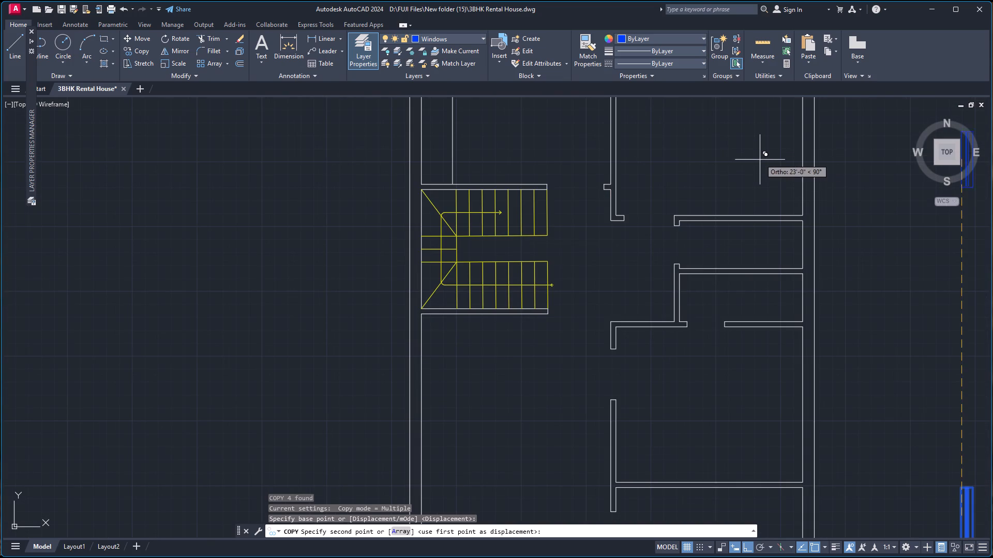
scroll(805, 351, down, 3)
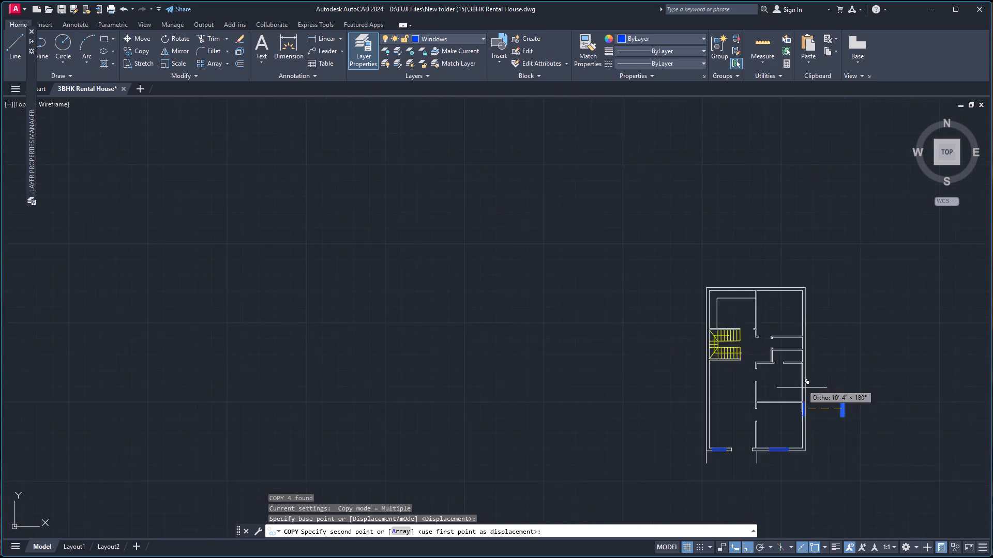
scroll(802, 389, down, 1)
scroll(808, 411, up, 3)
right_click(830, 396)
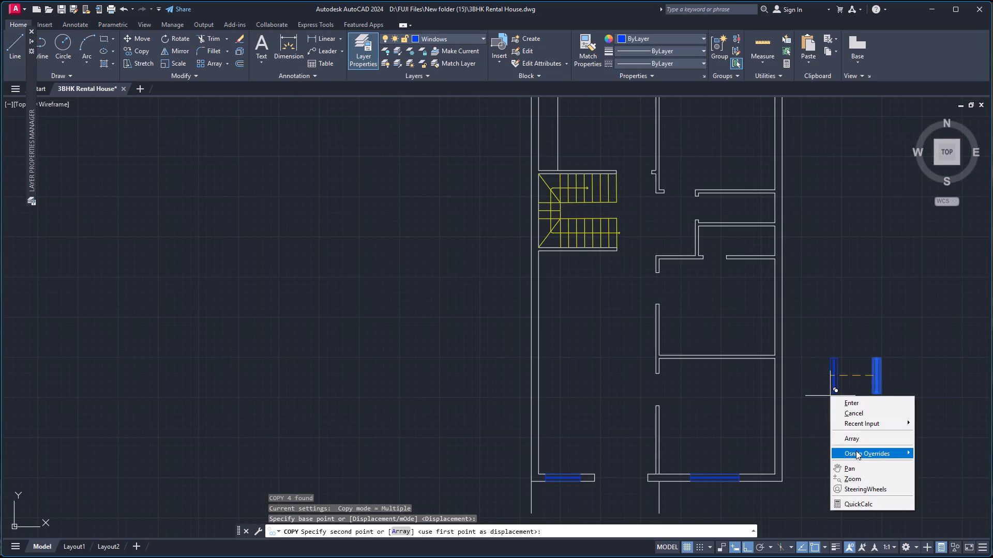
click(856, 451)
click(784, 239)
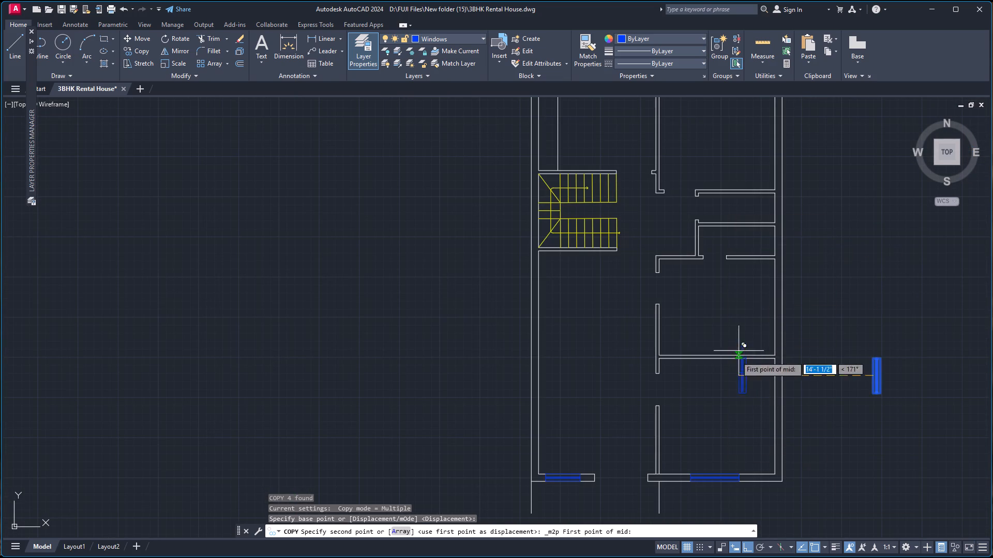
click(773, 360)
click(776, 474)
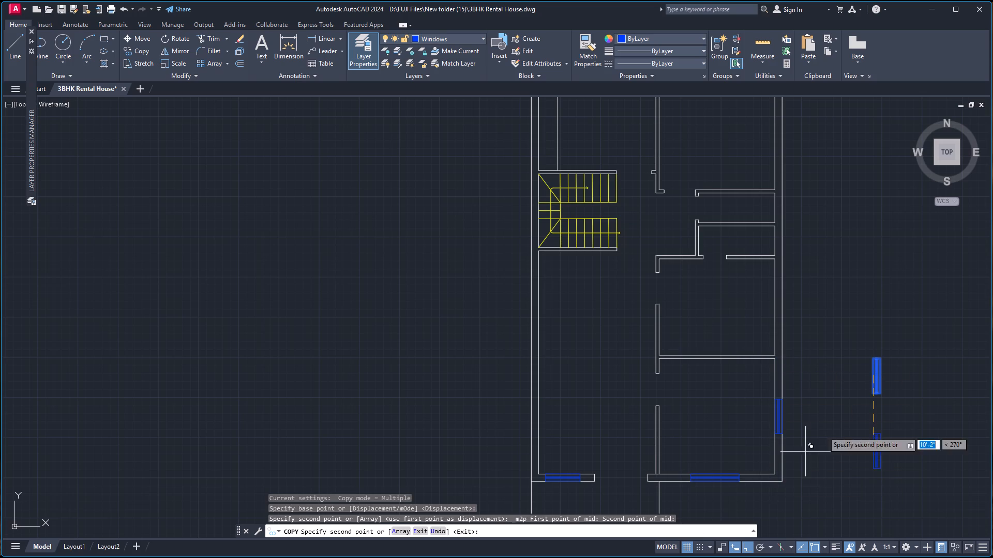
Place another window copy in the east wall of the room directly north, midway between that room's inner corners.
scroll(795, 233, up, 2)
scroll(794, 250, down, 2)
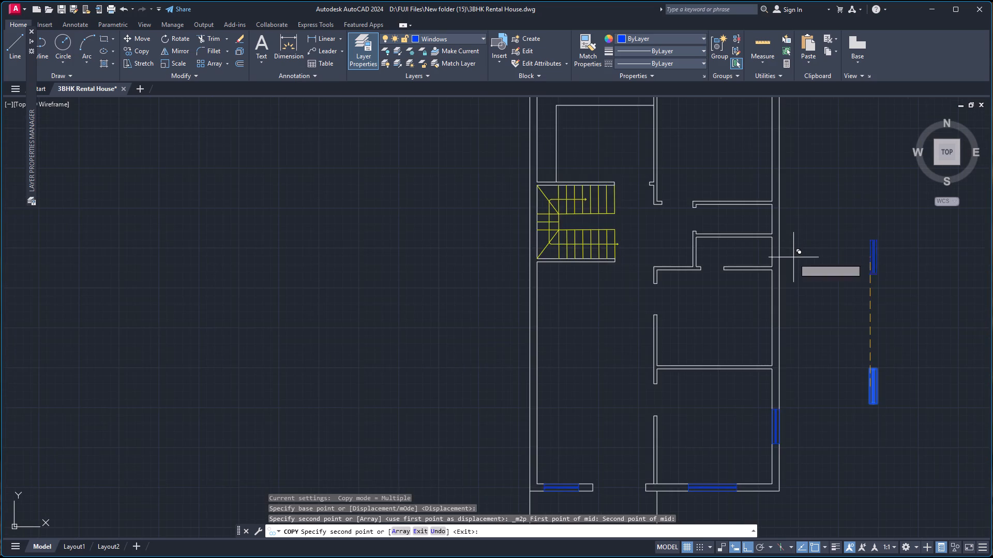
scroll(796, 275, up, 1)
right_click(703, 313)
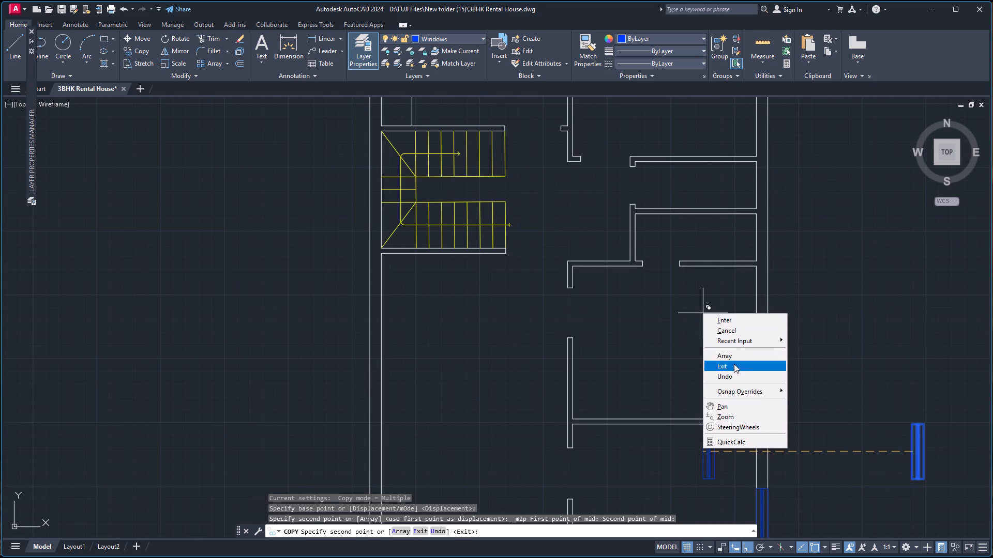
click(738, 391)
click(857, 181)
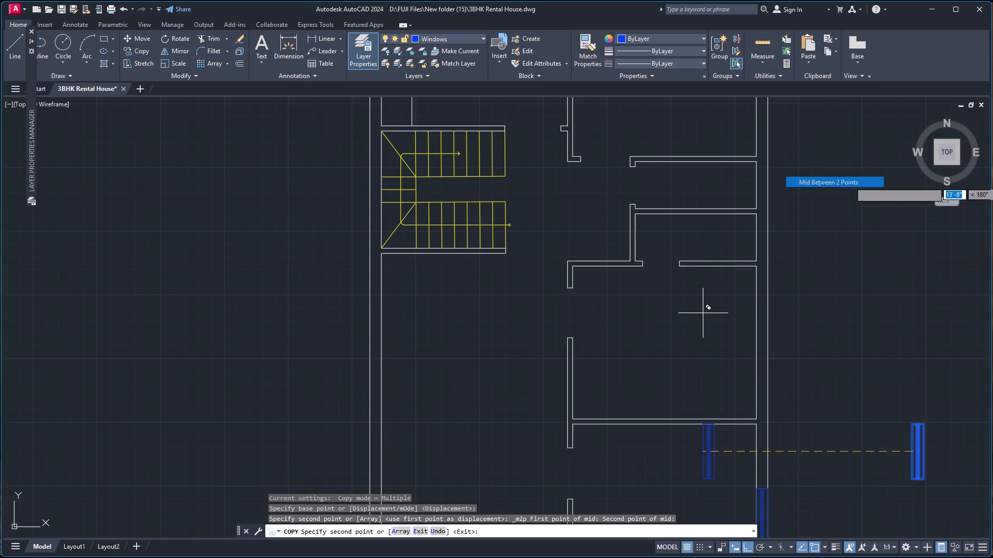
click(760, 265)
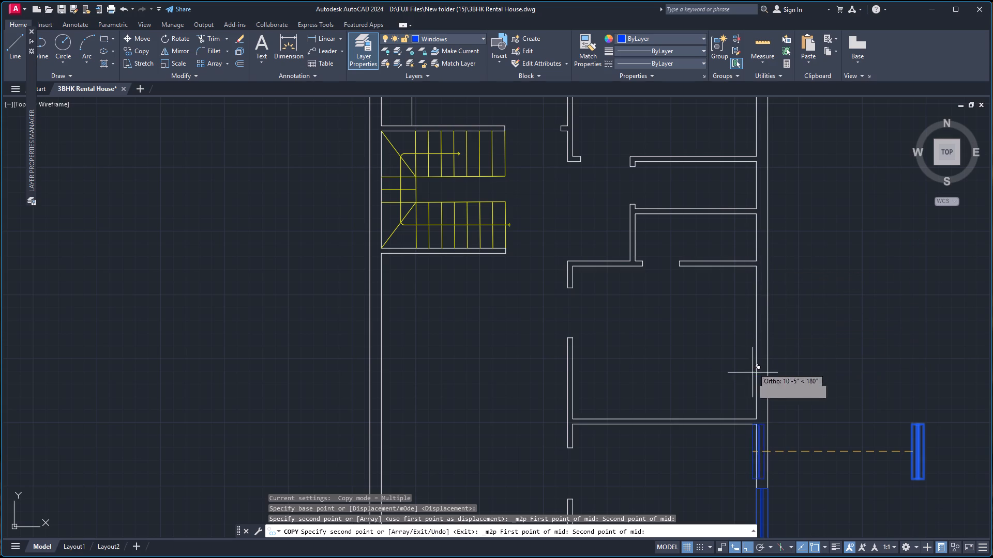
click(757, 419)
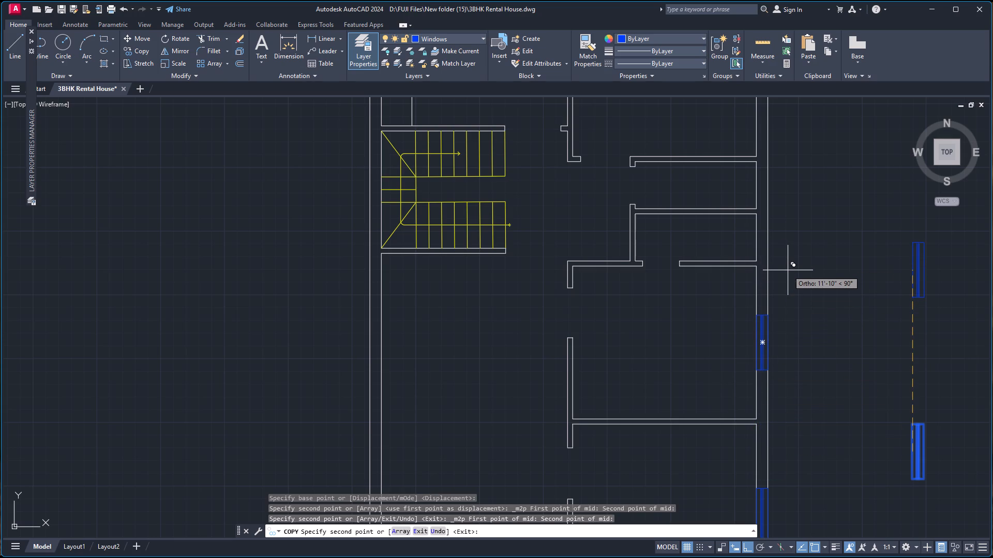
Place another window copy in the northeast room's east wall, midway between the room's inner corners.
scroll(784, 197, down, 2)
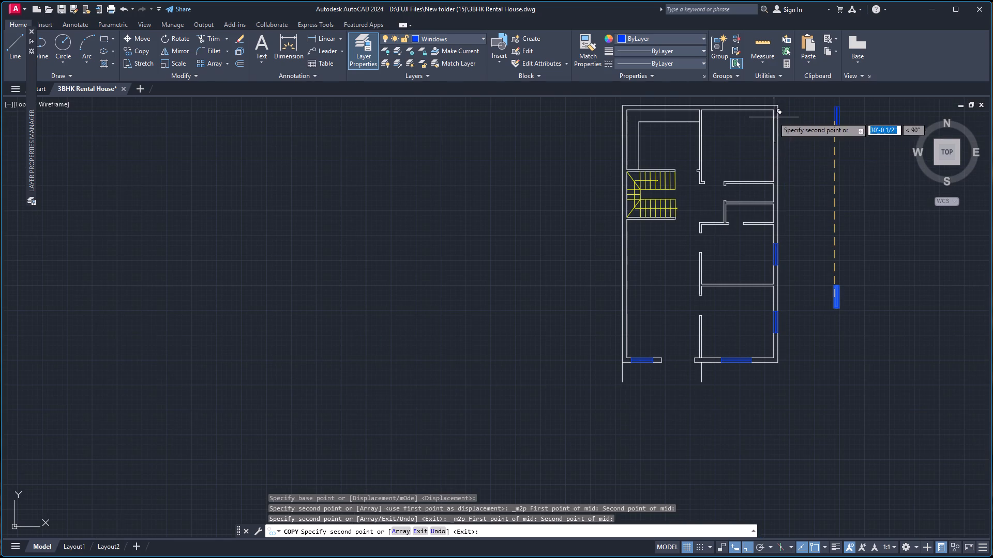
scroll(768, 141, down, 3)
scroll(766, 127, up, 3)
scroll(748, 216, up, 3)
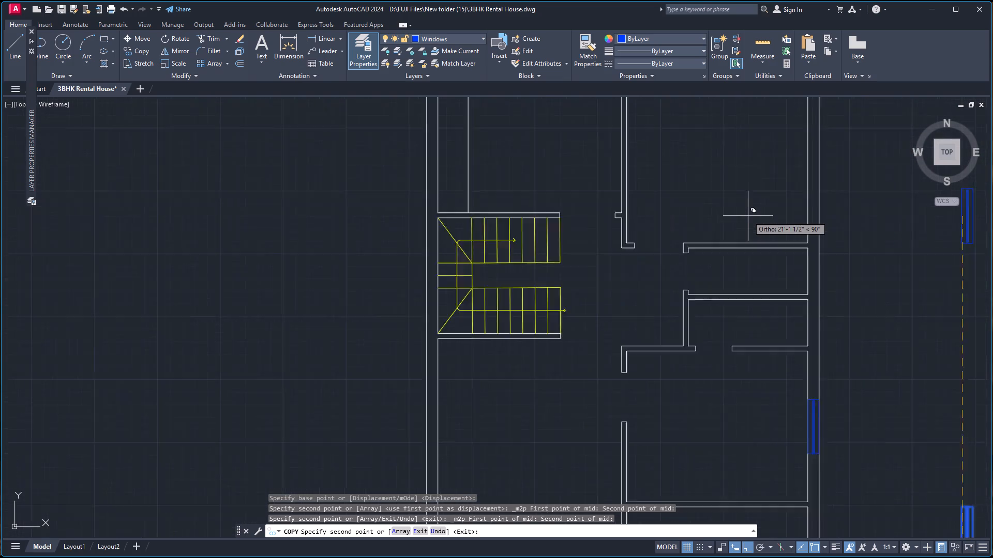
scroll(751, 212, down, 3)
scroll(764, 172, up, 1)
right_click(764, 166)
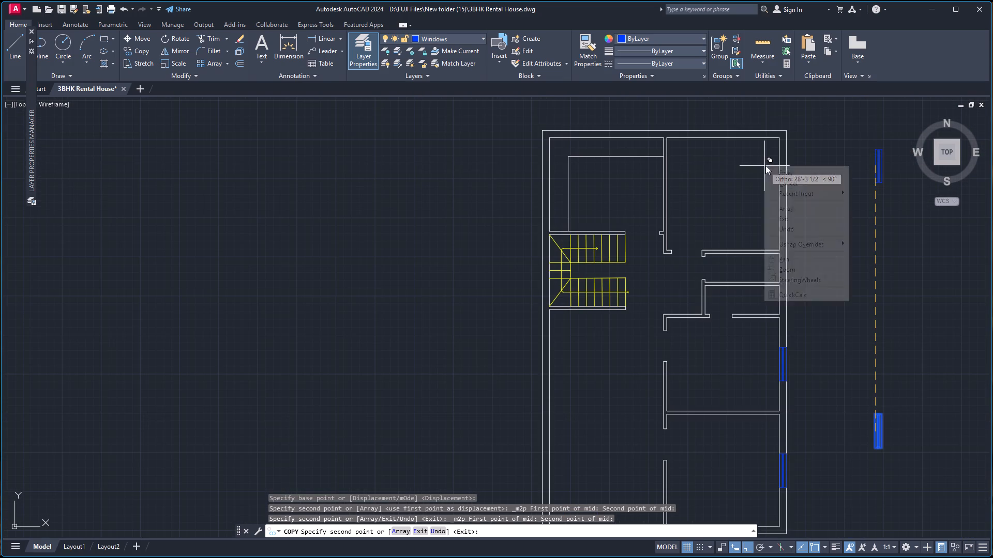
click(795, 243)
click(881, 266)
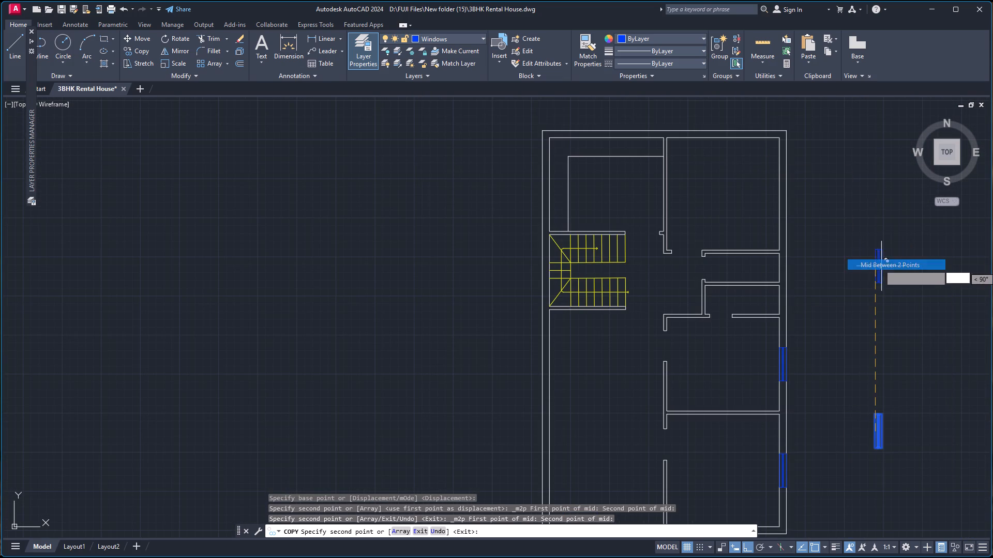
click(781, 139)
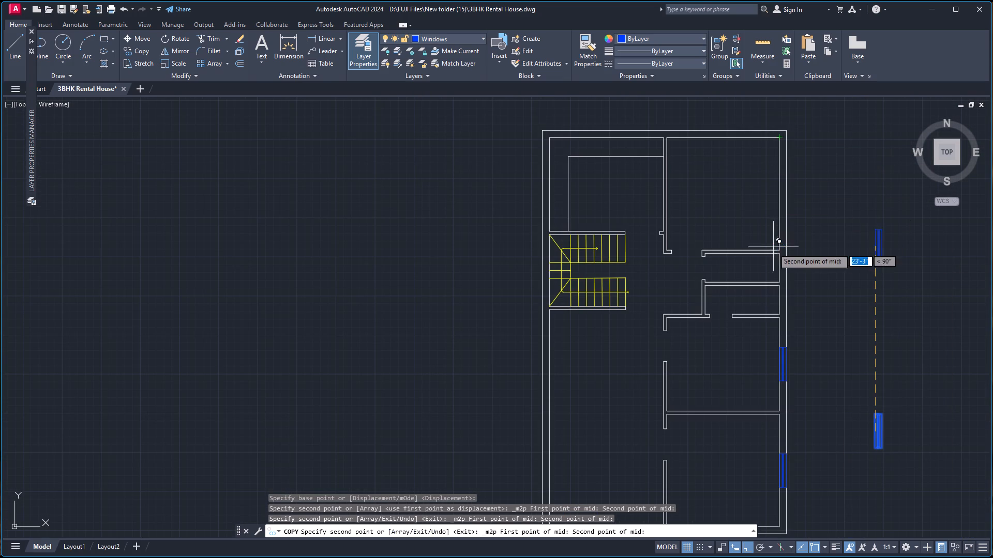
click(781, 251)
Place a window copy in the west wall north of the staircase, midway between the outer northwest corner and the staircase's north wall.
scroll(654, 252, down, 3)
scroll(639, 283, up, 2)
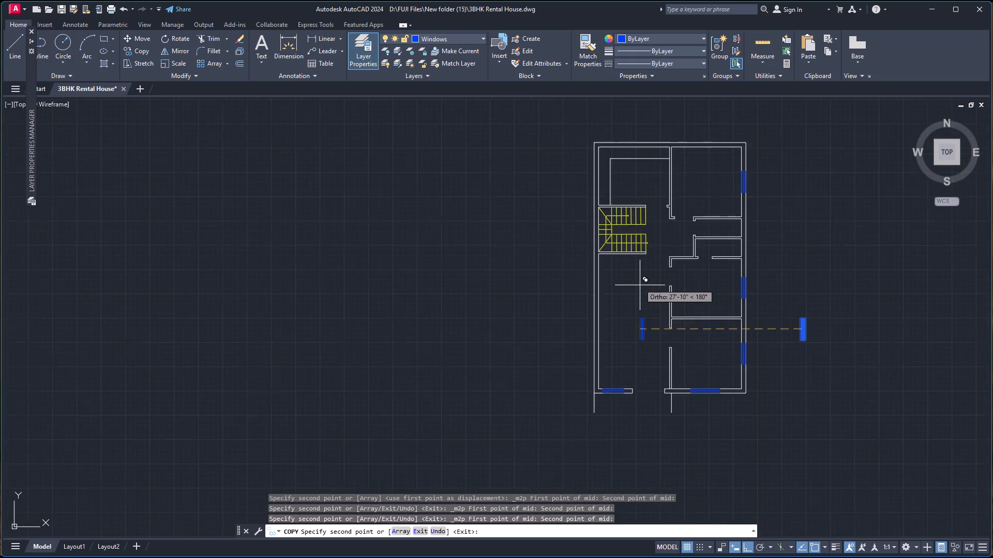
scroll(640, 285, up, 1)
scroll(643, 290, down, 2)
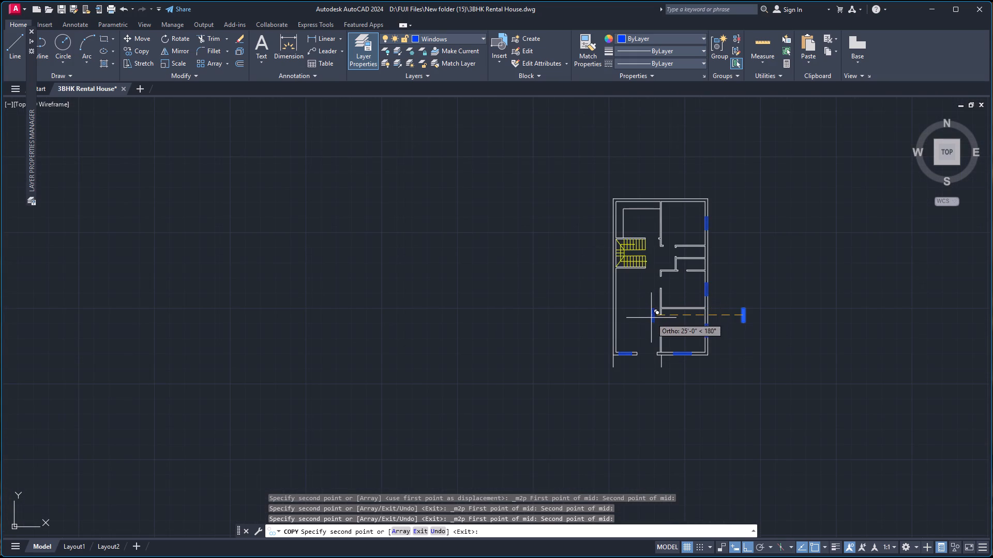
scroll(627, 319, up, 1)
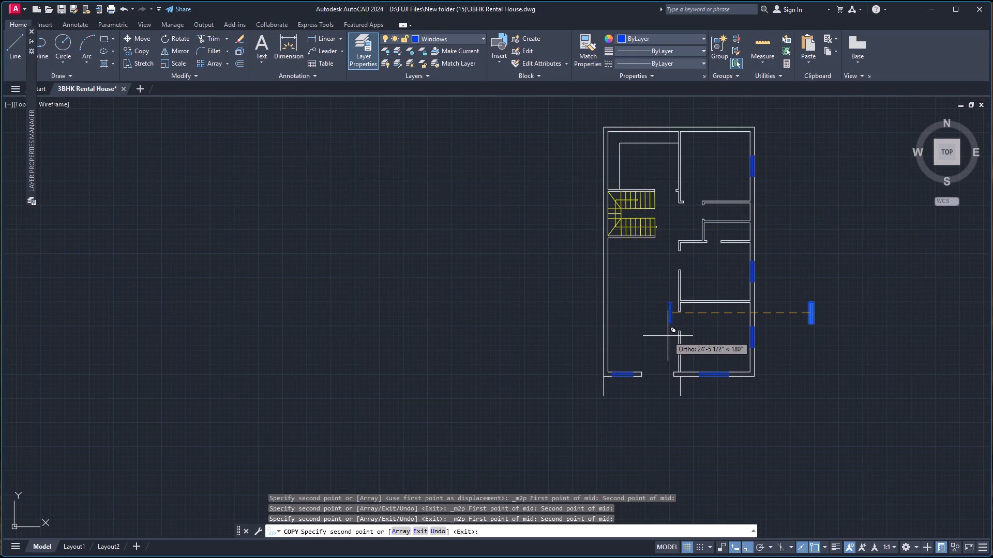
right_click(645, 321)
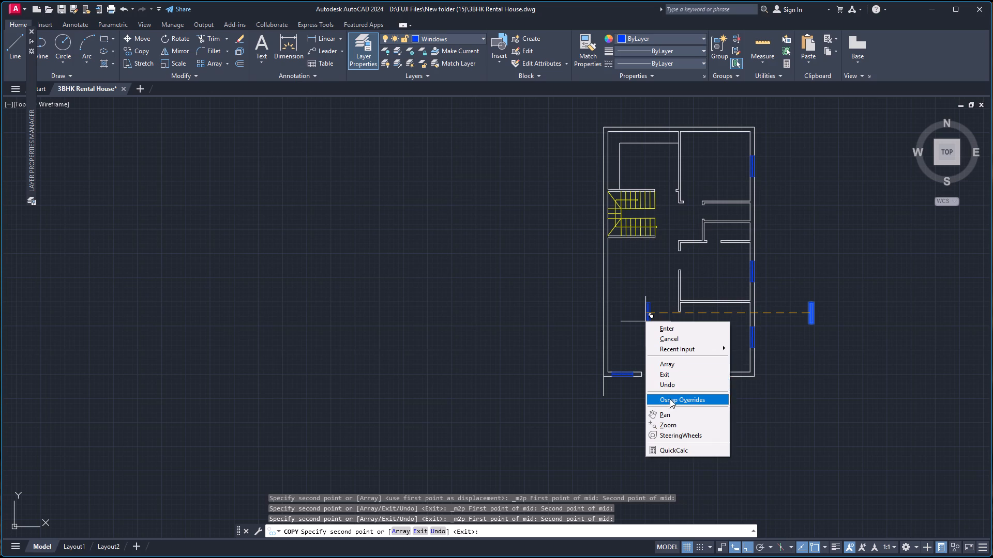
click(671, 401)
click(807, 191)
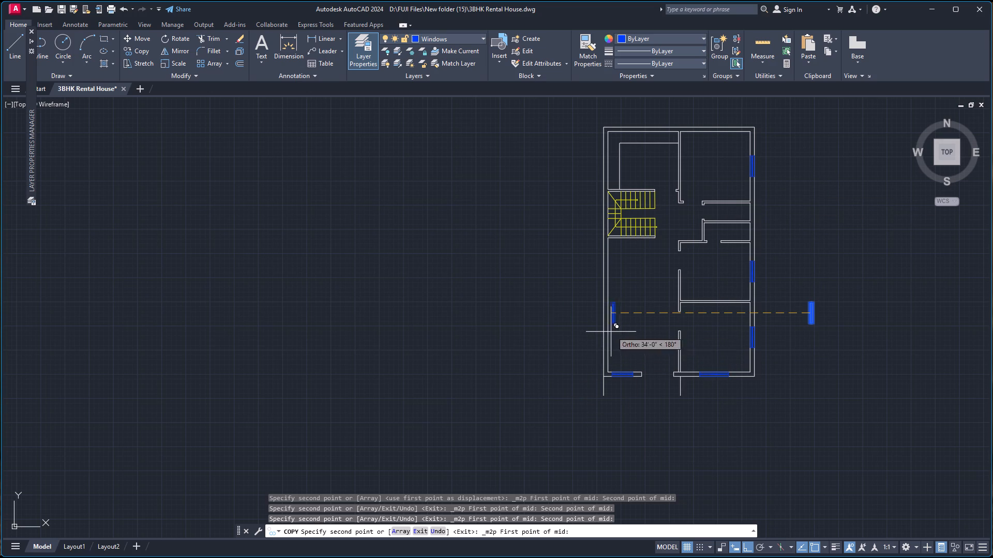
scroll(602, 339, up, 2)
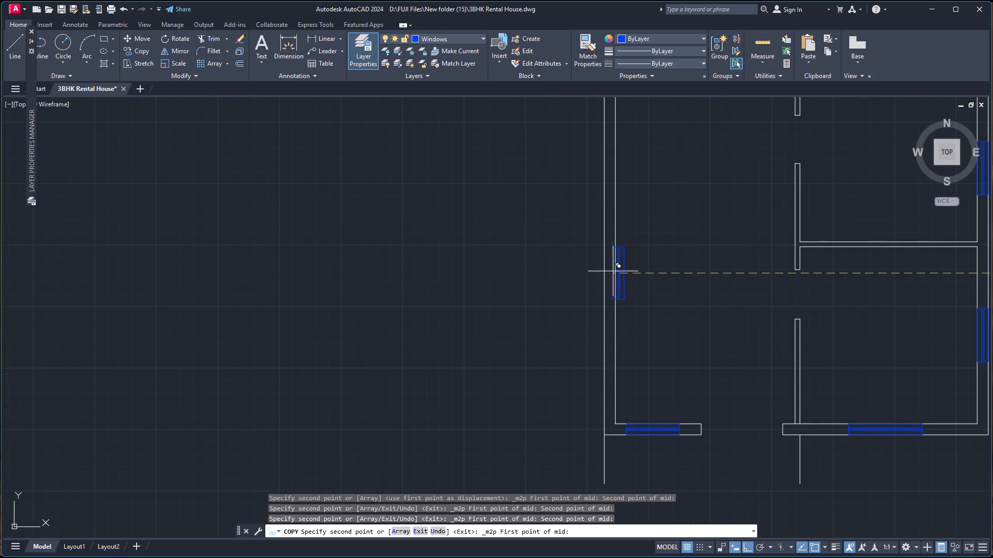
scroll(613, 235, down, 3)
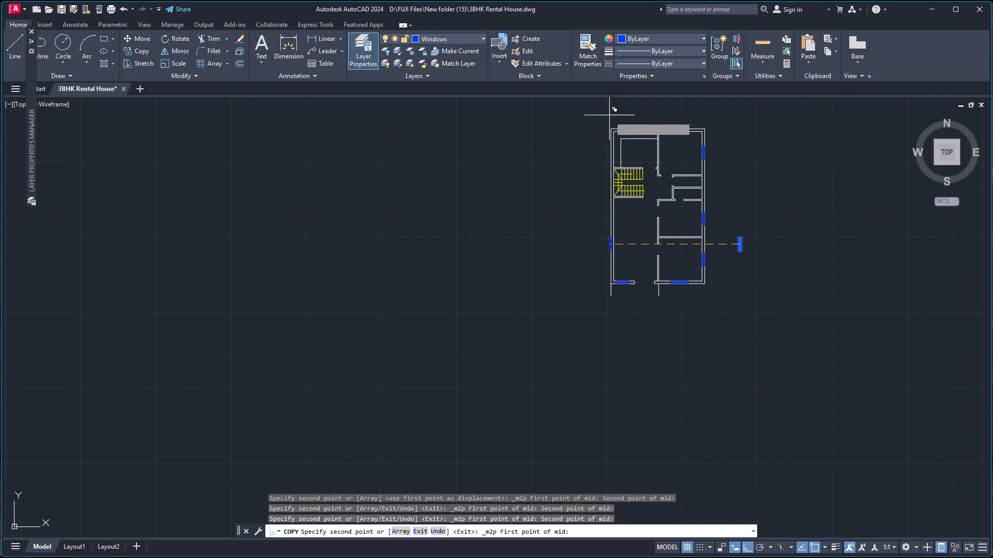
scroll(606, 124, up, 2)
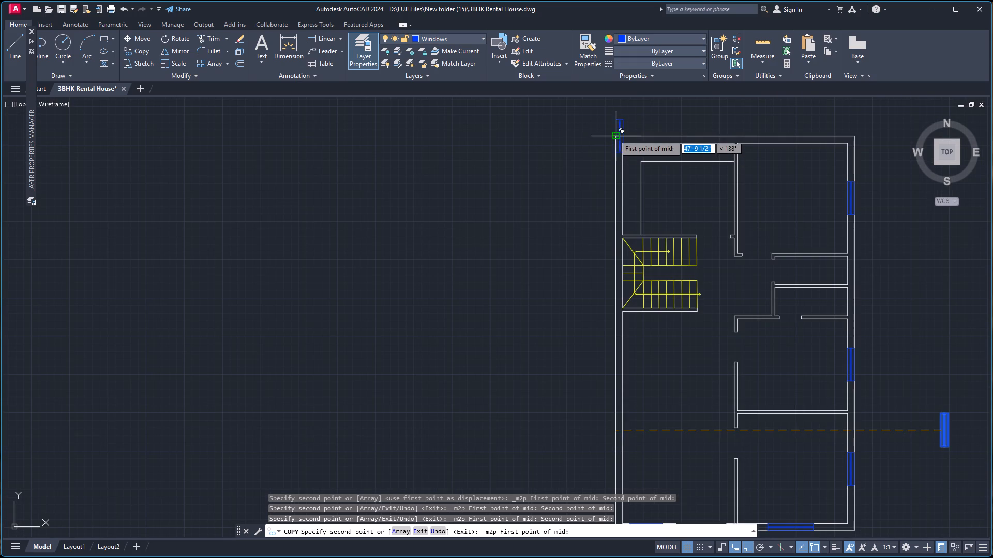
click(614, 135)
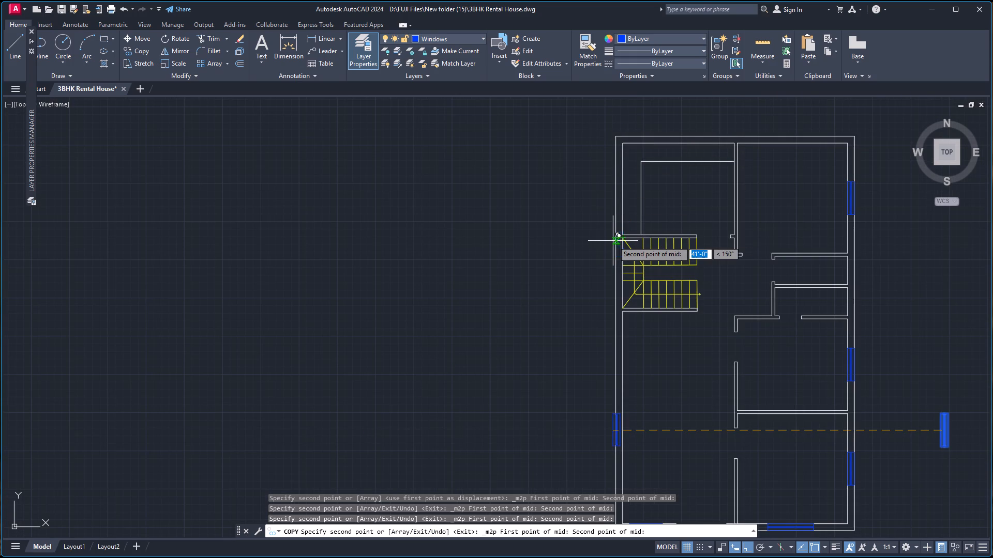
click(615, 238)
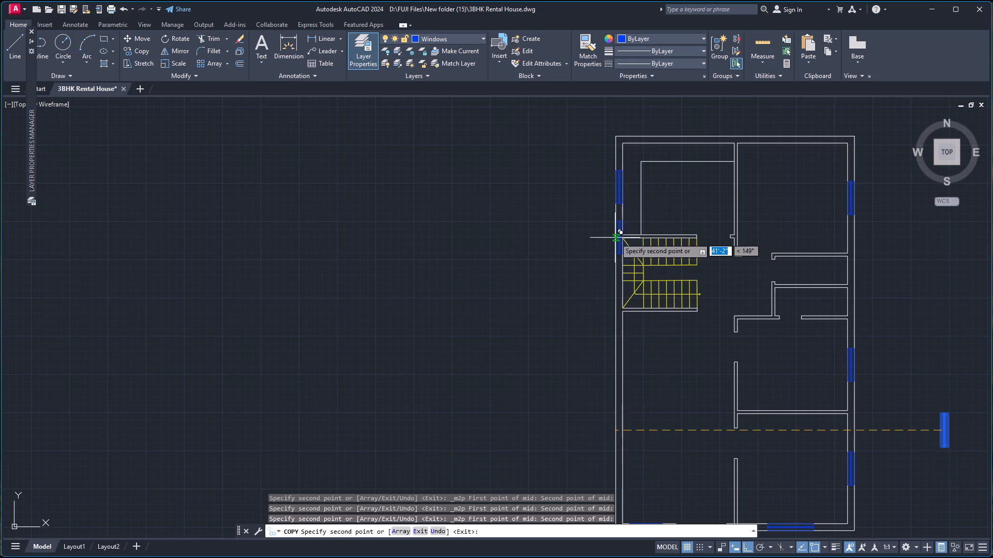
Place a window copy on the west wall's outer line, a short distance south of the staircase.
scroll(677, 289, down, 1)
scroll(662, 339, up, 2)
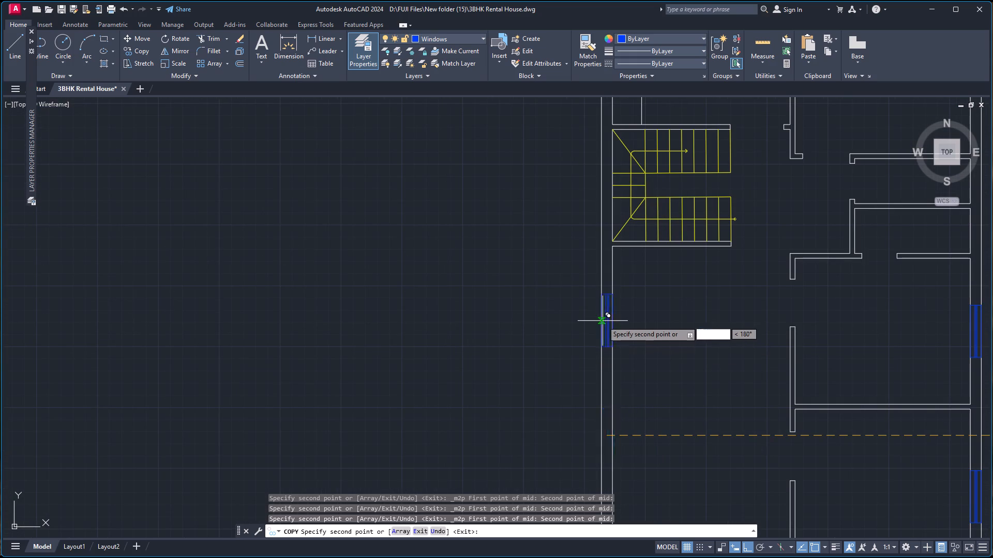
scroll(603, 320, up, 2)
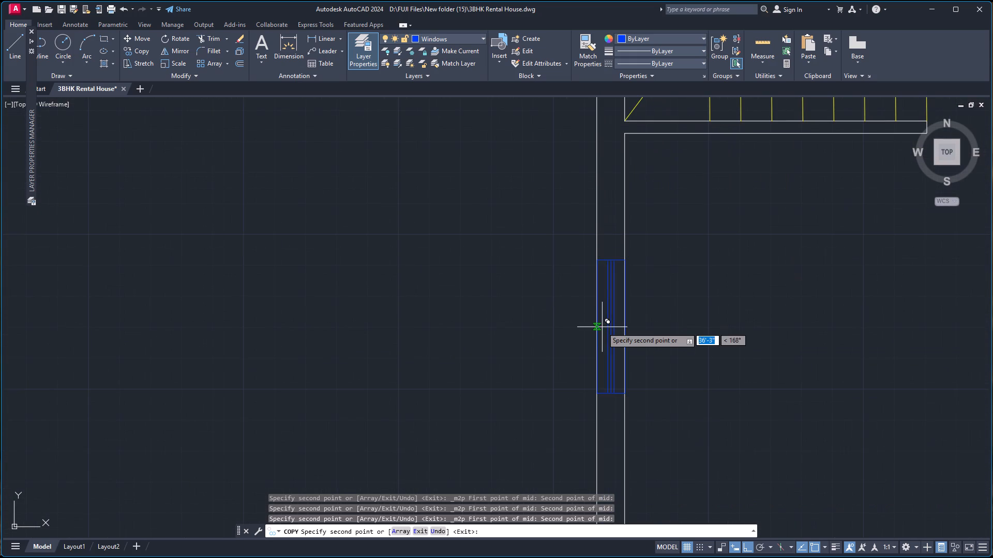
click(601, 327)
Place a window copy on the west wall's outer line, near the house's southwest corner, and finish copying.
scroll(615, 321, down, 4)
scroll(615, 377, down, 1)
scroll(610, 390, up, 3)
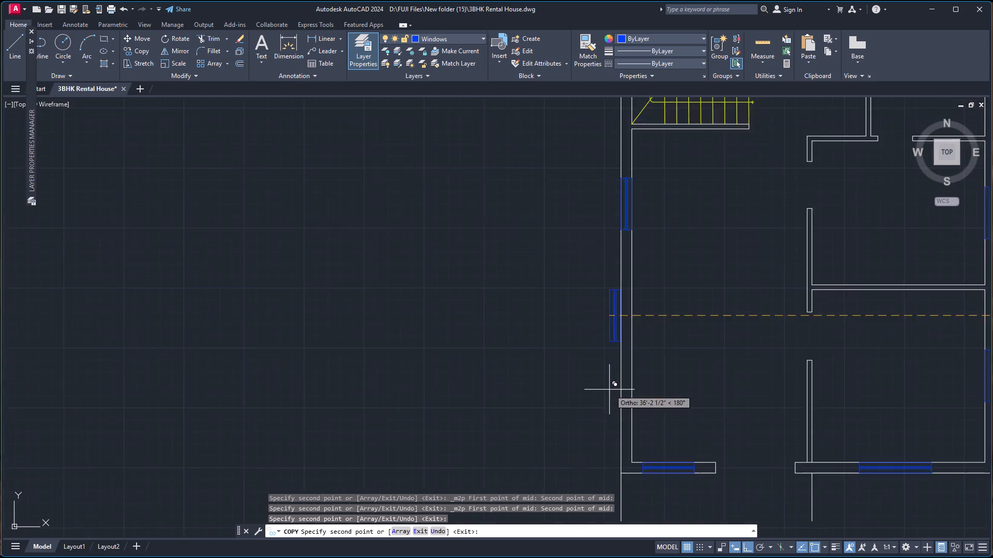
scroll(609, 390, up, 1)
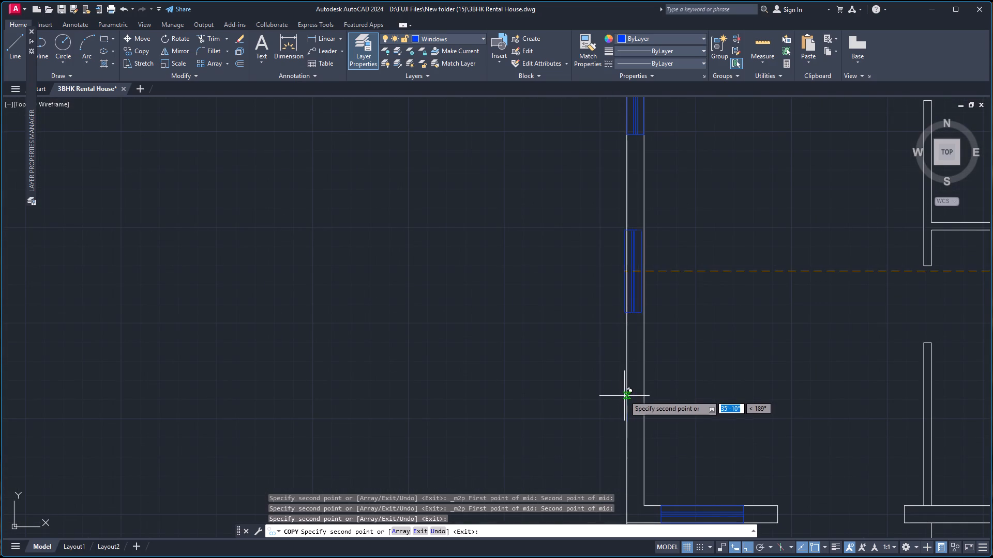
click(622, 384)
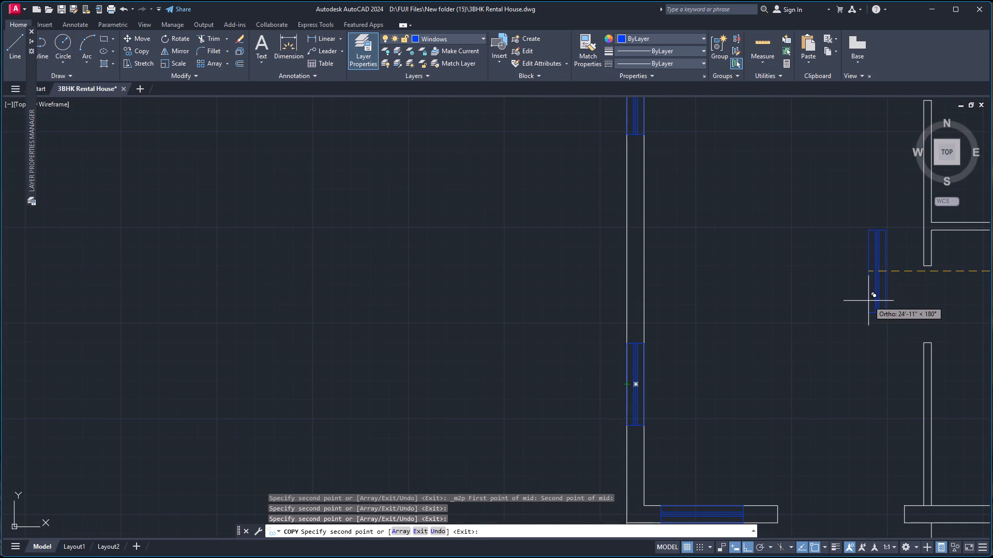
key(Escape)
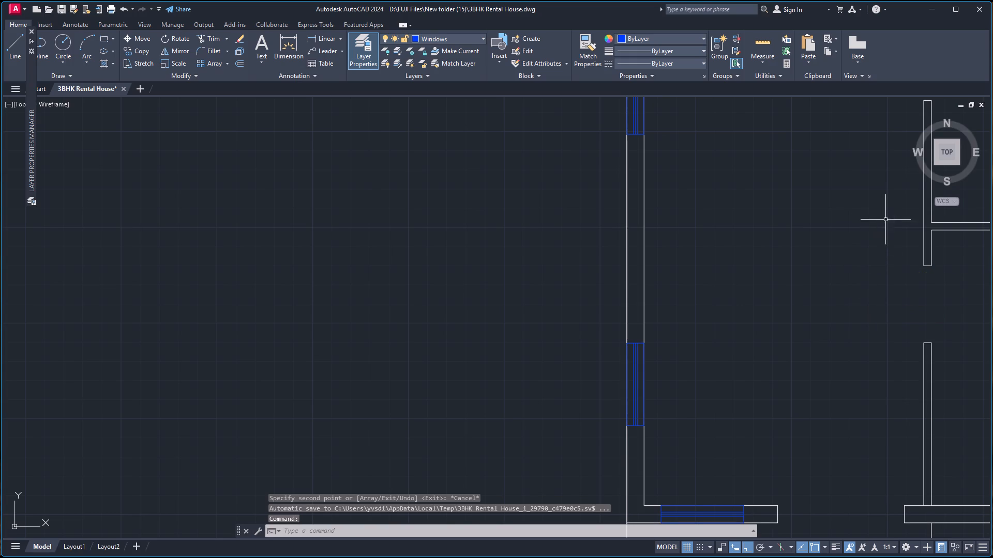
Stretch the north end of the spare window symbol east of the house southward by about 1'-7 1/2" to shorten it.
scroll(807, 376, down, 3)
scroll(930, 389, up, 1)
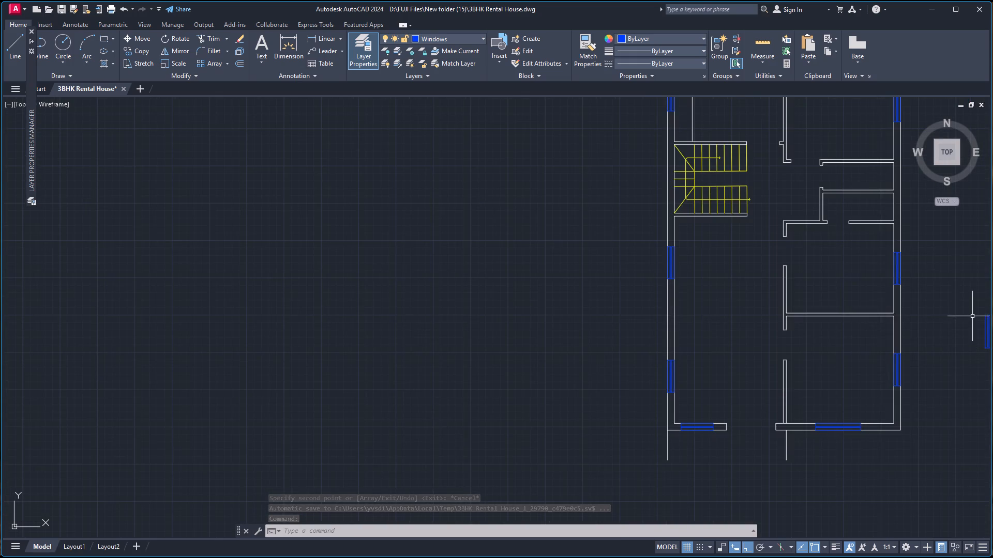
scroll(978, 314, down, 3)
scroll(983, 309, up, 3)
scroll(992, 339, down, 4)
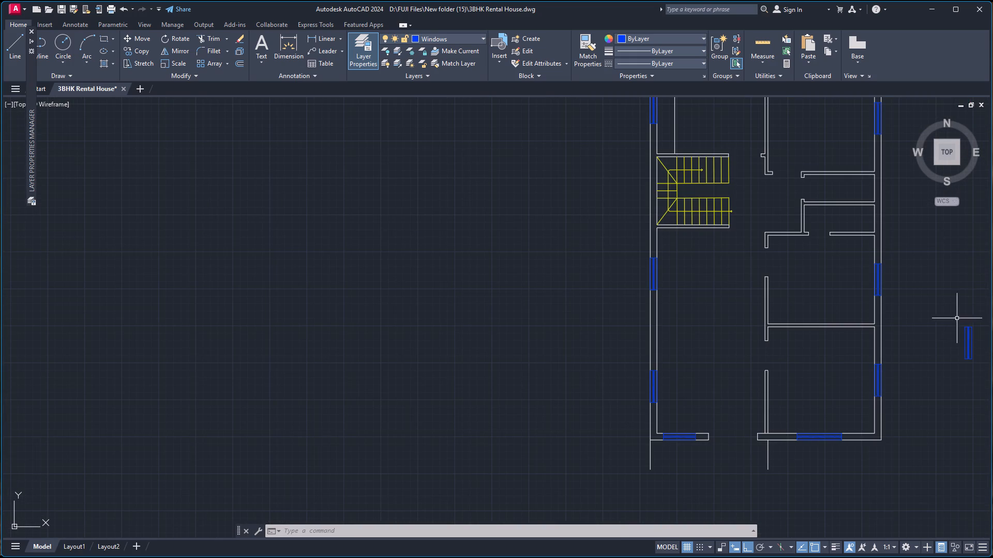
scroll(935, 308, down, 4)
scroll(981, 320, up, 4)
scroll(843, 316, up, 3)
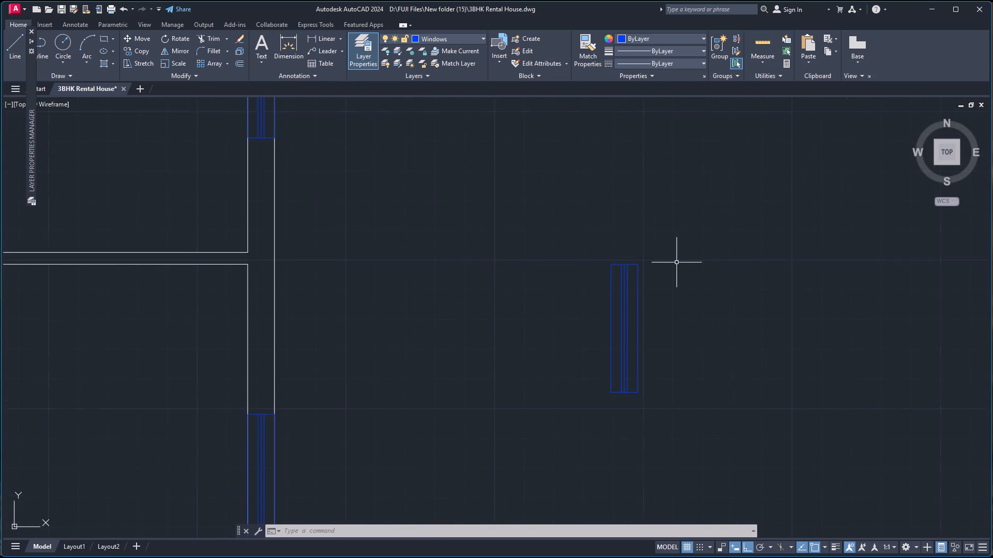
scroll(675, 262, up, 1)
key(s)
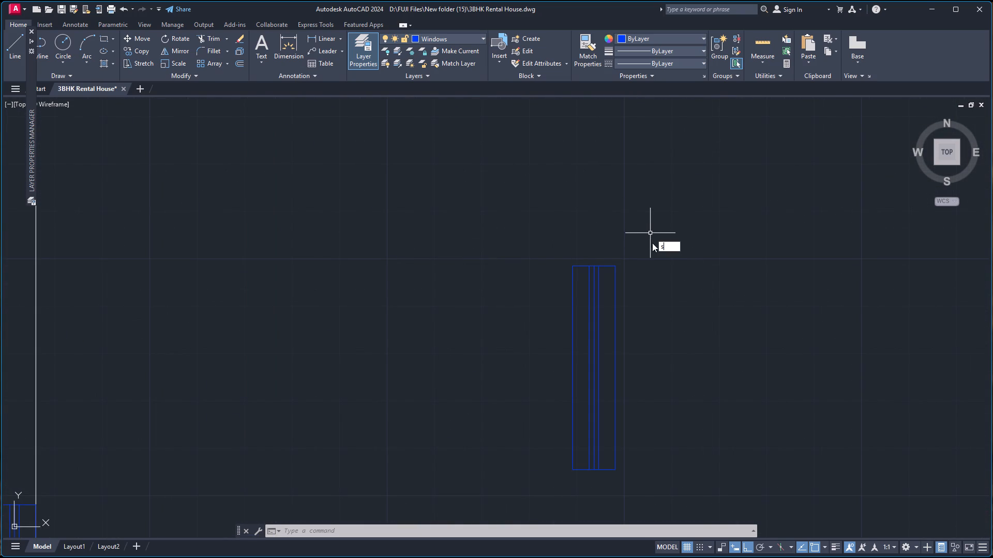
key(Return)
click(661, 237)
click(545, 310)
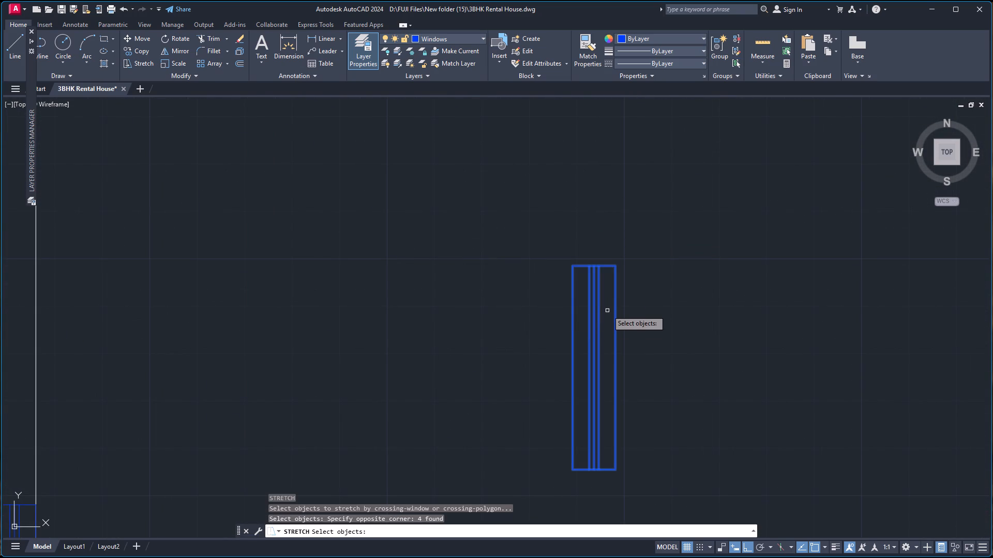
key(Return)
click(616, 268)
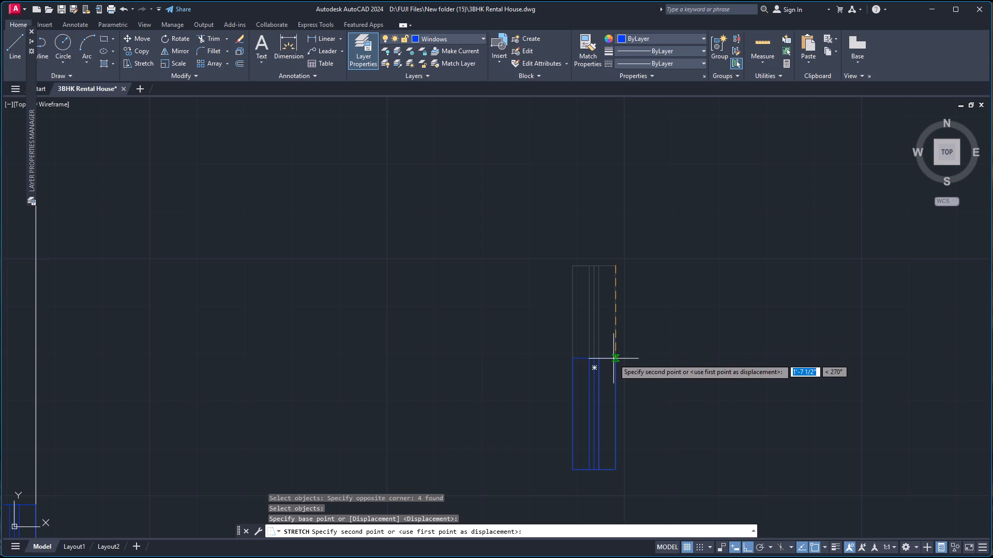
click(613, 359)
Copy the shortened window by its west edge midpoint into the east wall just south of the northeast room, midway between that small room's inner corners.
click(538, 298)
click(651, 498)
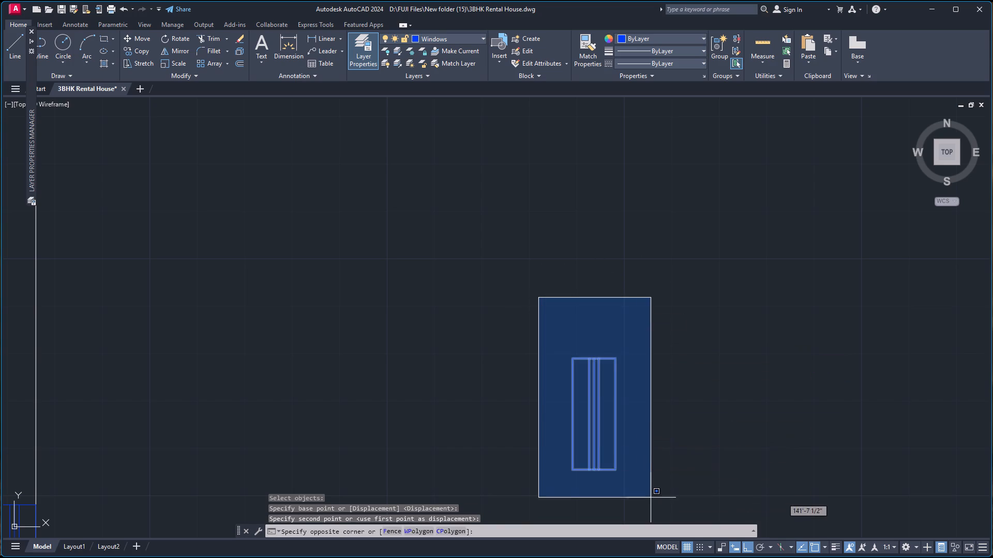
key(c)
key(o)
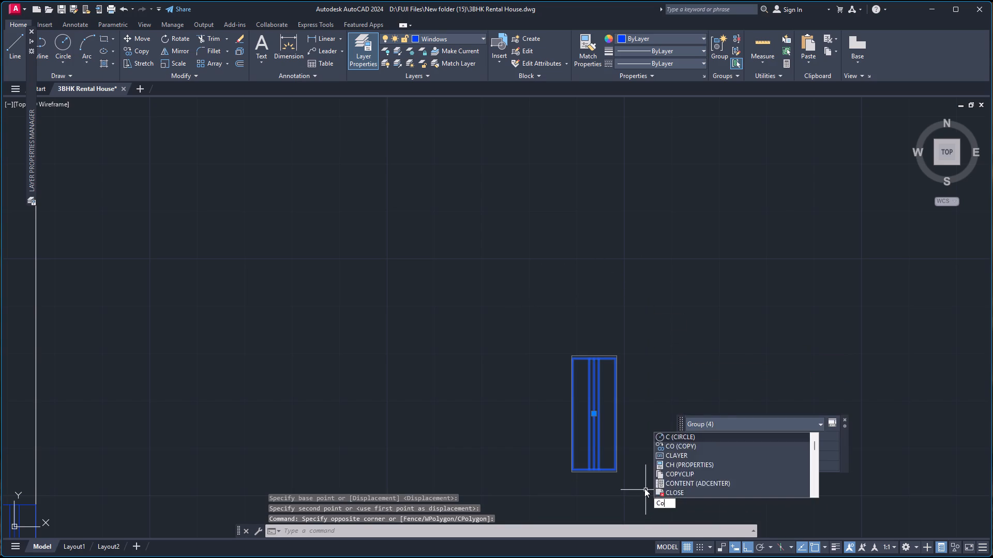
key(Return)
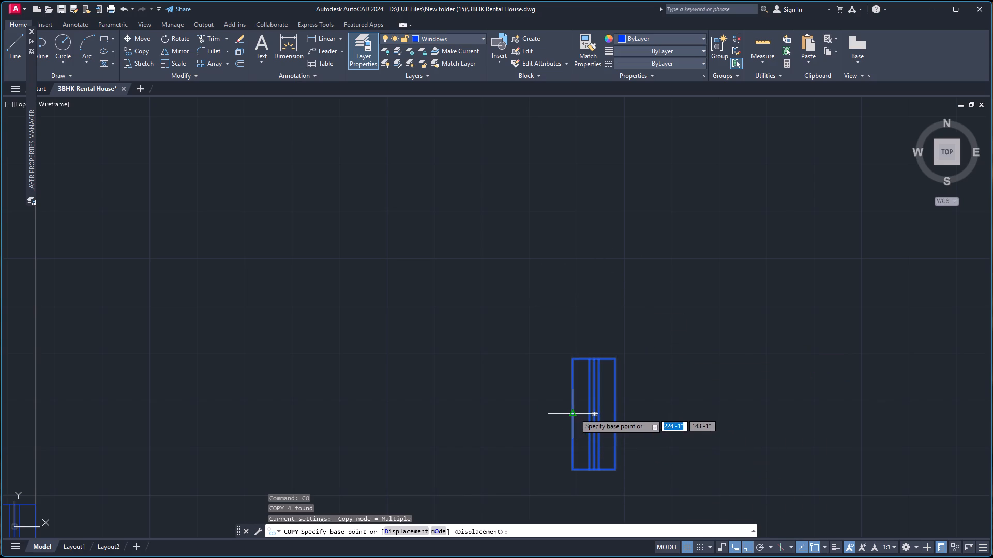
click(574, 413)
scroll(488, 306, down, 6)
scroll(439, 220, up, 3)
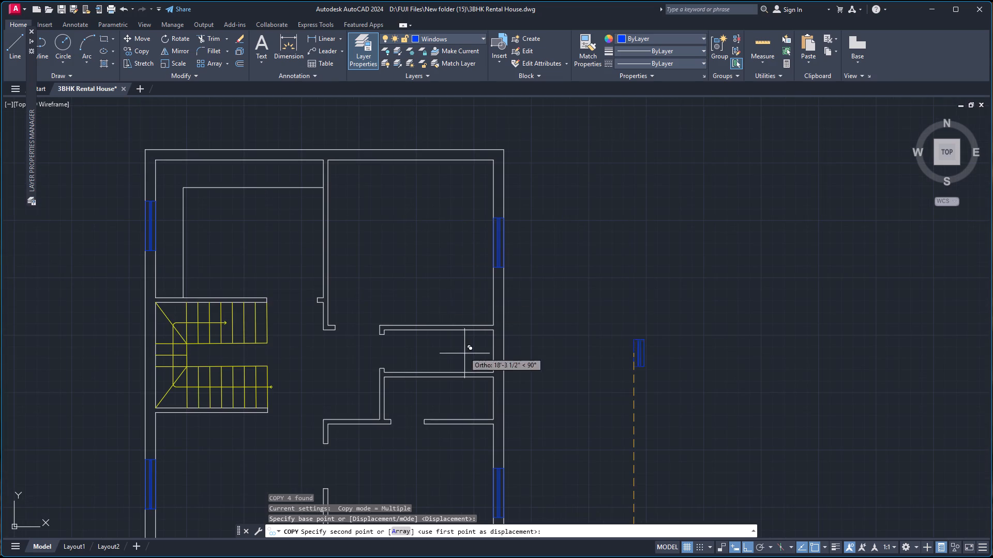
right_click(467, 350)
click(499, 407)
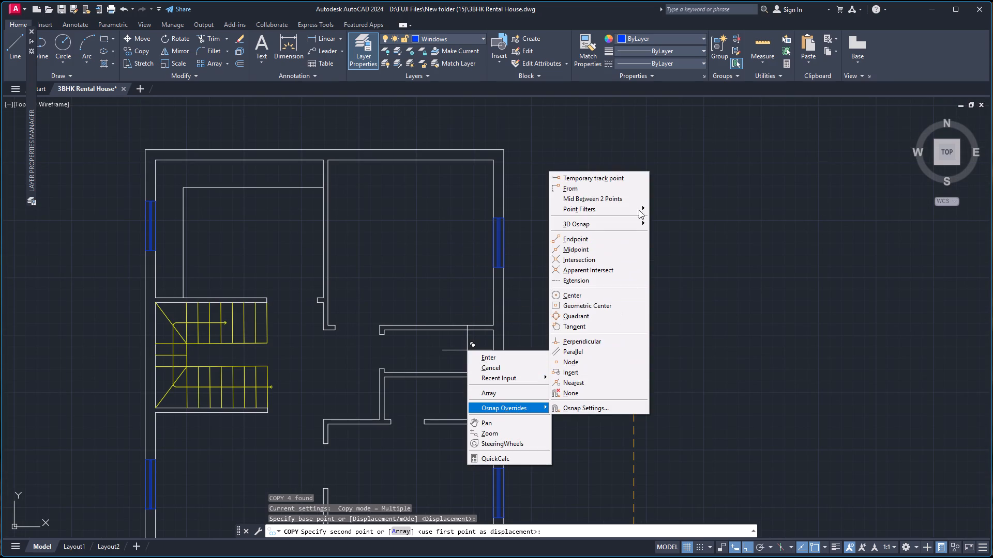
click(639, 197)
click(496, 330)
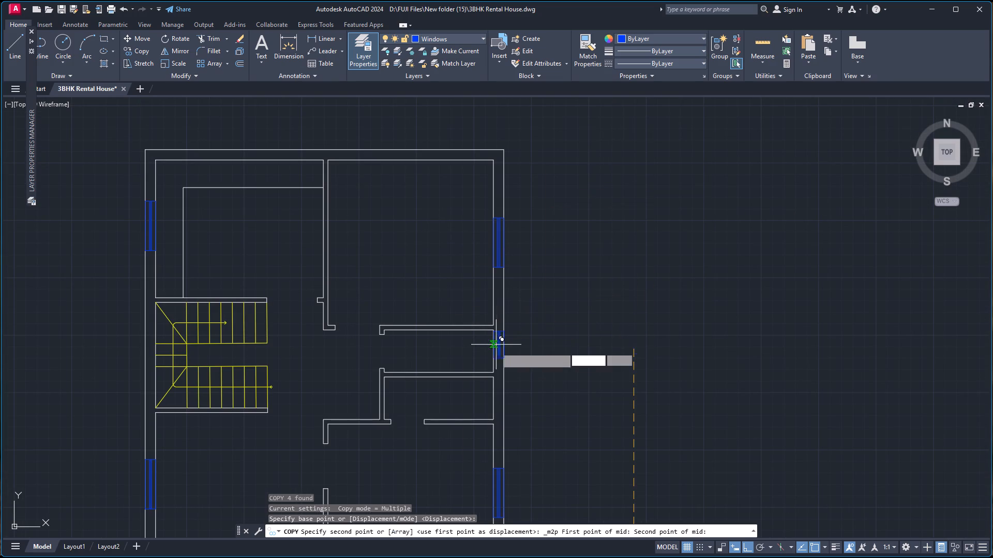
click(492, 373)
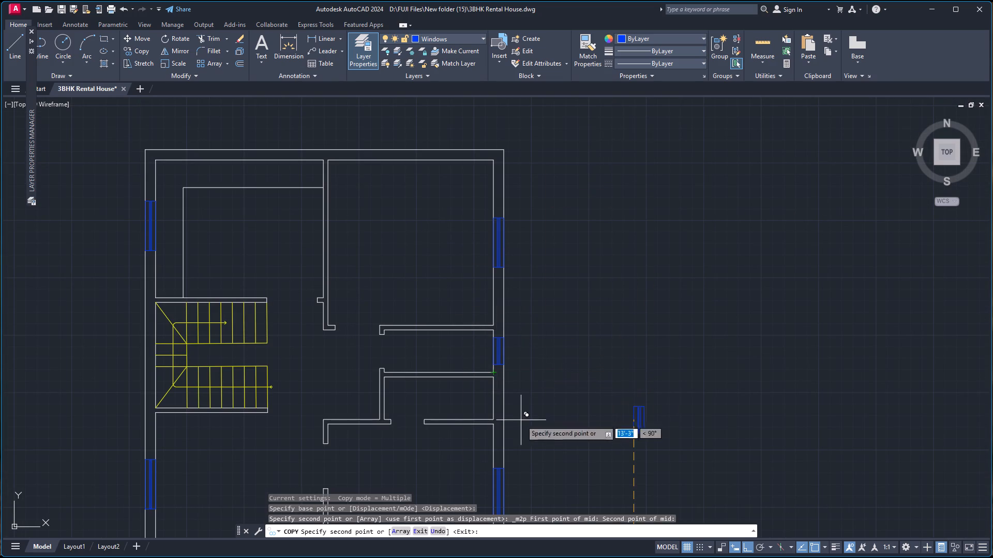
Place another shortened window copy in the east wall of the next small room south, midway between its inner corners.
right_click(471, 407)
click(496, 484)
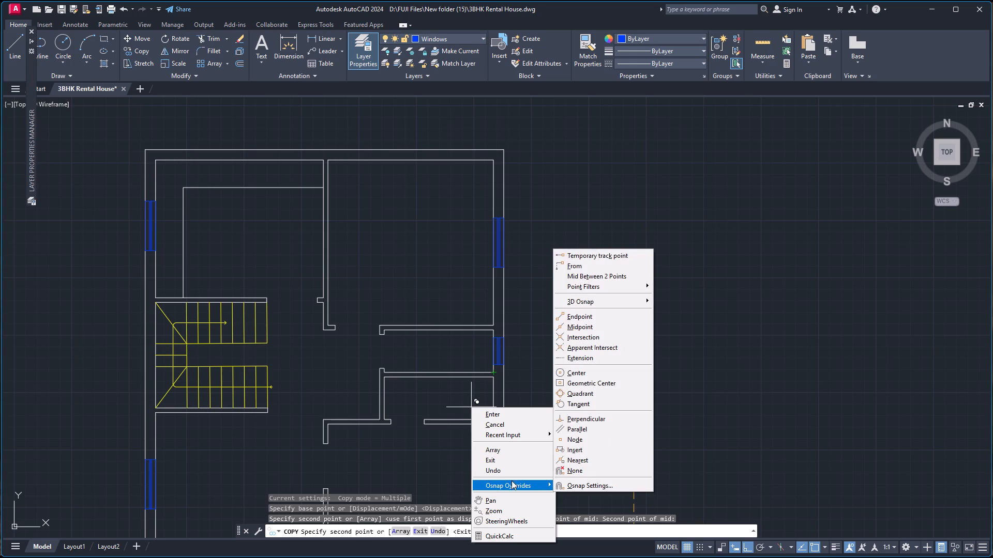
click(635, 277)
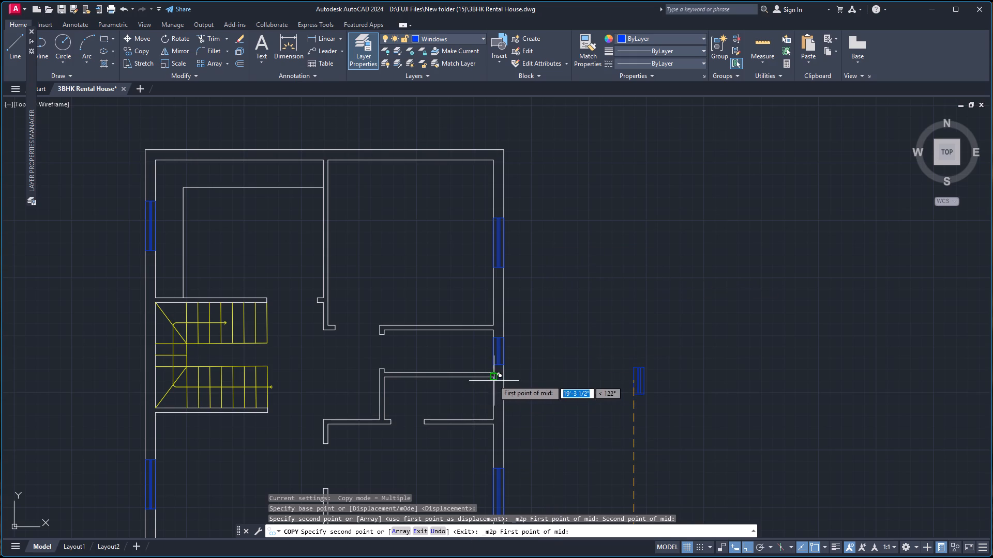
click(493, 379)
click(492, 420)
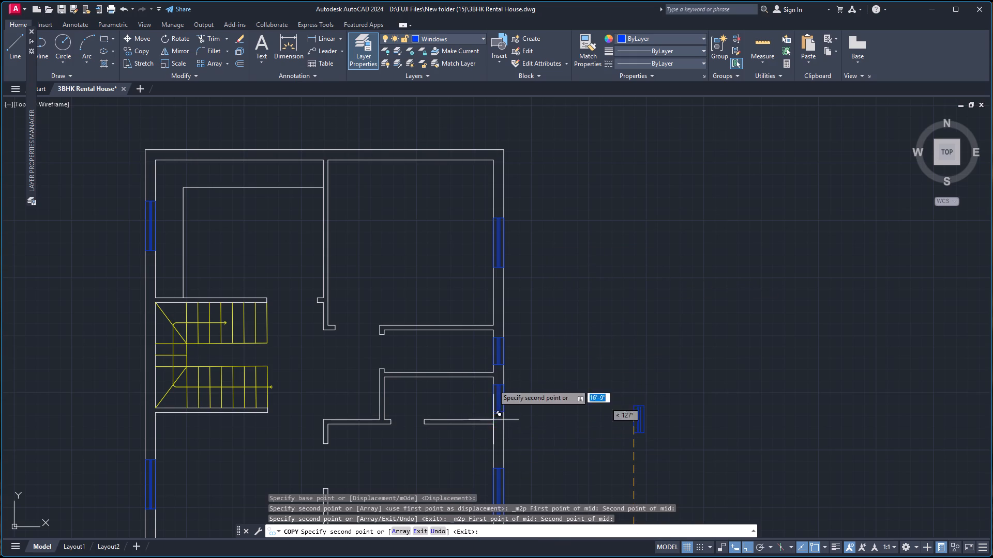
Place a shortened window copy on the west wall's outer line, midway along the staircase, and finish copying.
scroll(222, 361, down, 1)
scroll(204, 371, up, 2)
right_click(89, 307)
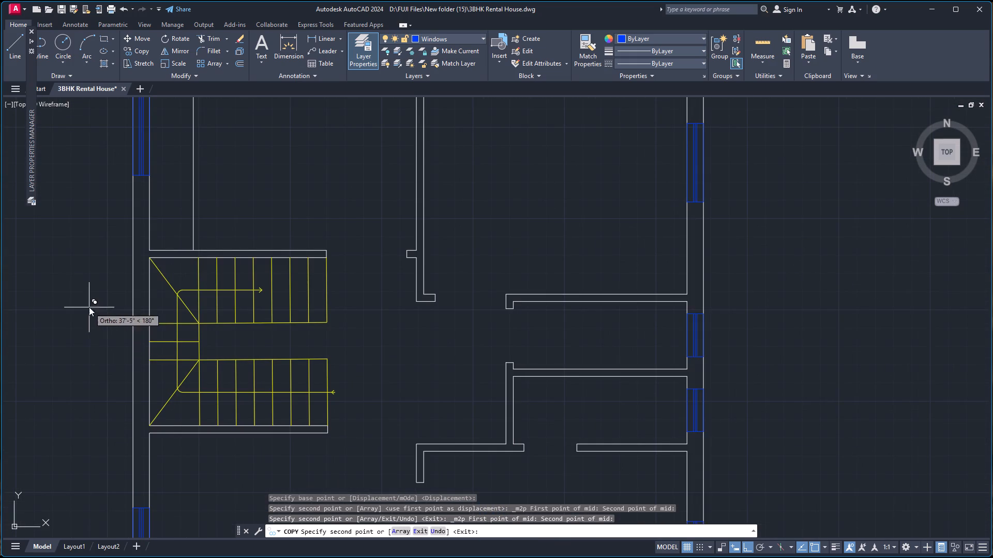
click(118, 383)
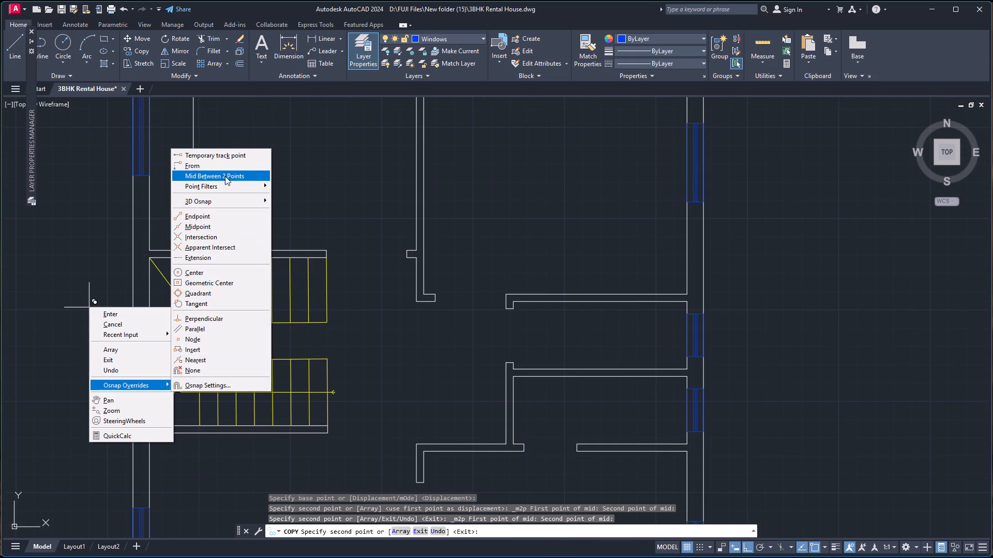
click(225, 176)
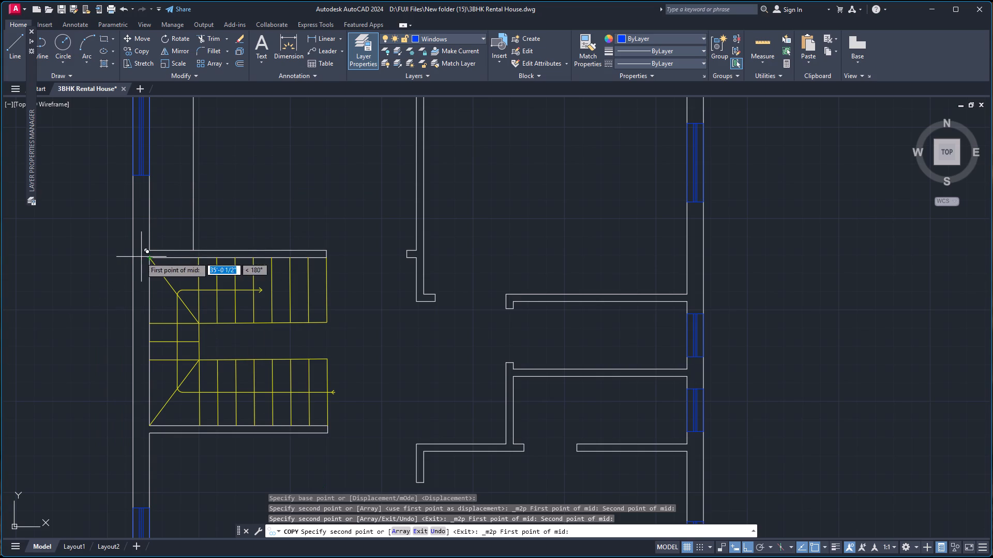
click(133, 257)
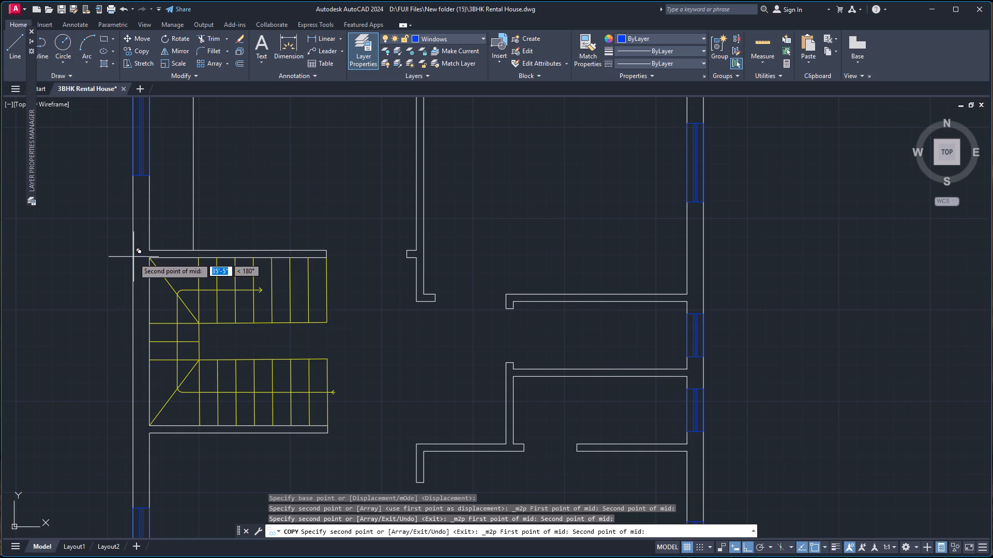
click(134, 425)
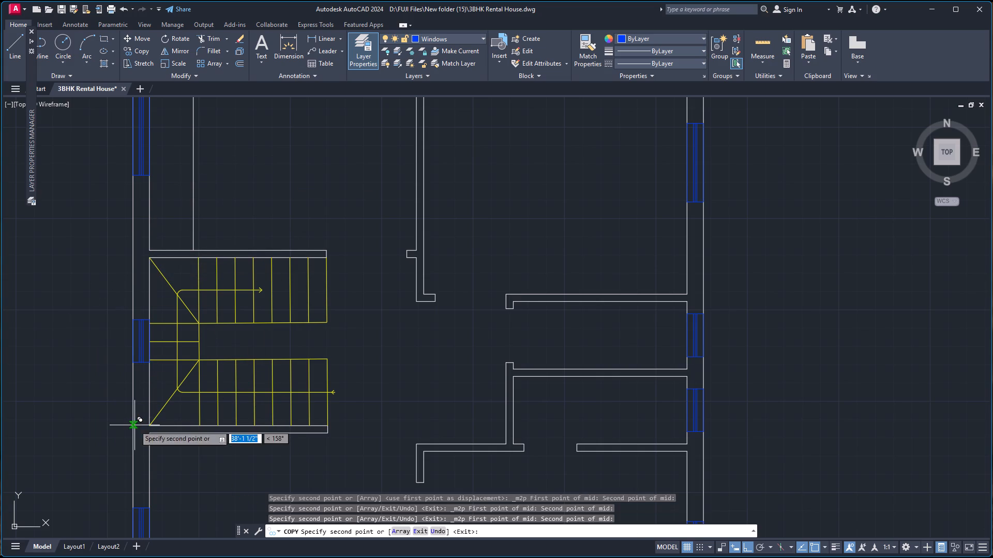
key(Escape)
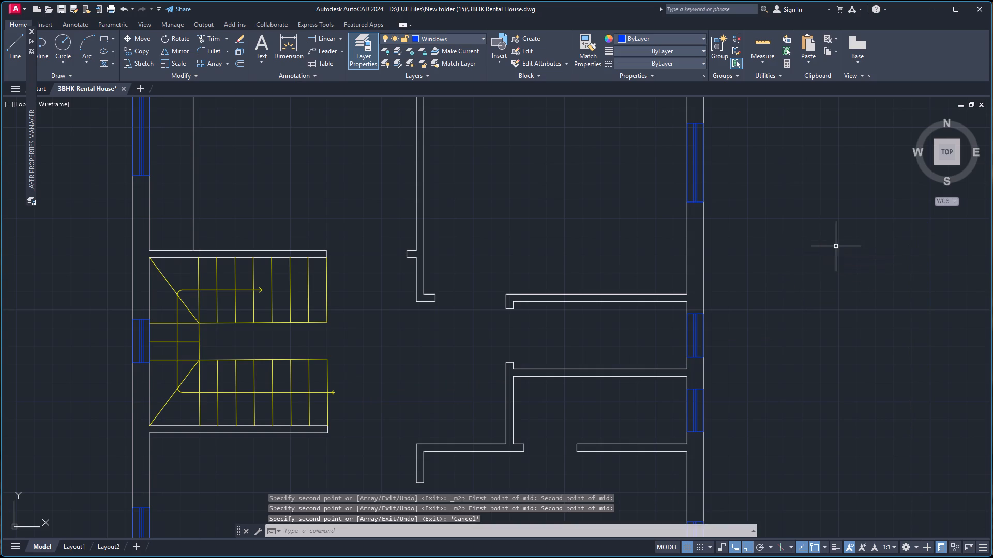
Delete the spare shortened window symbol lying east of the house.
scroll(852, 258, down, 4)
scroll(890, 360, up, 3)
drag(751, 215, 757, 216)
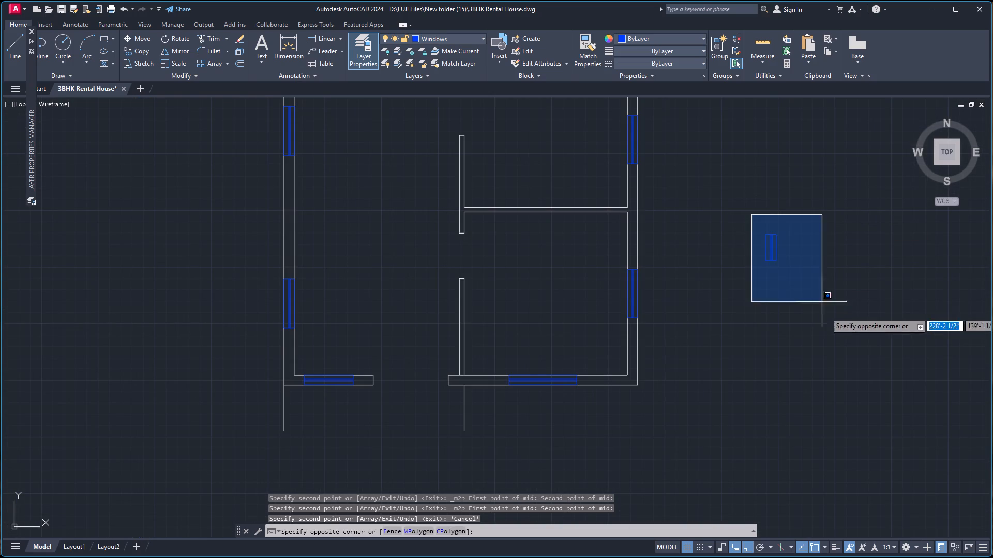
click(826, 318)
key(Delete)
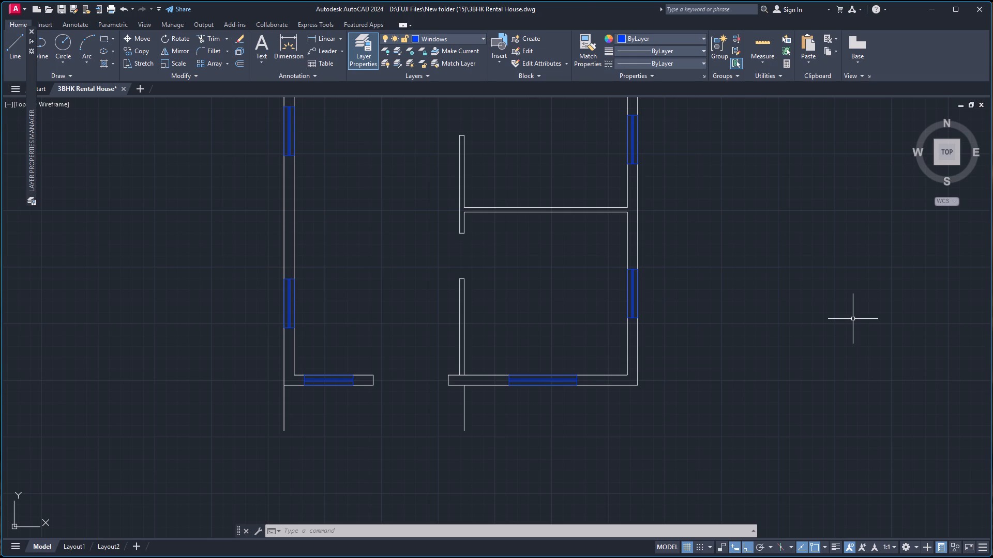
On the Walls layer, draw a horizontal line joining the south ends of the two lines projecting below the front wall.
click(471, 39)
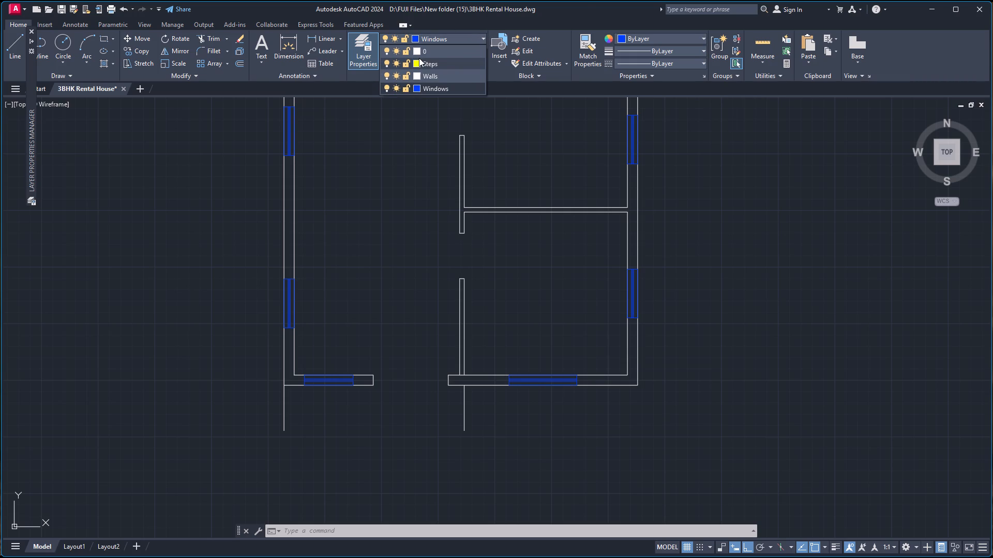
click(437, 74)
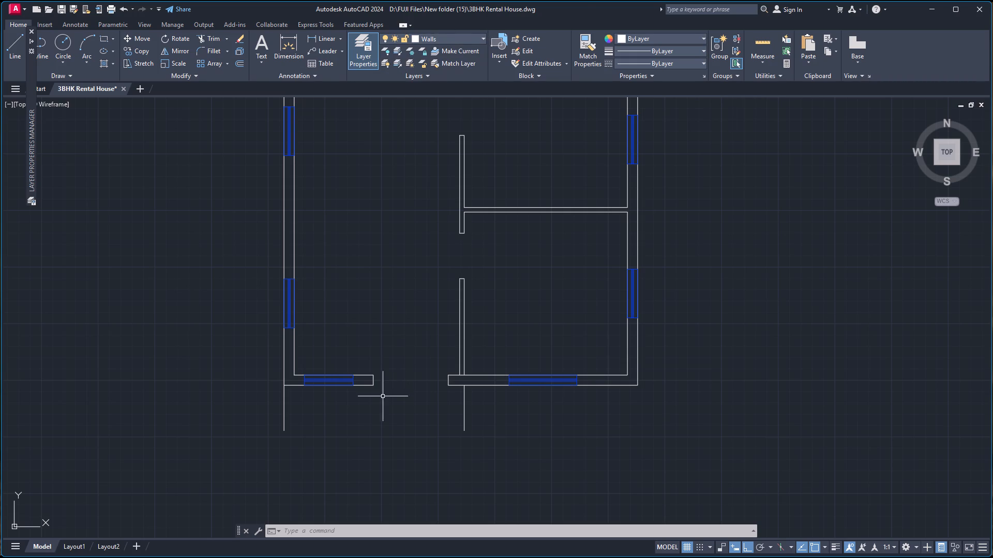
key(l)
key(Return)
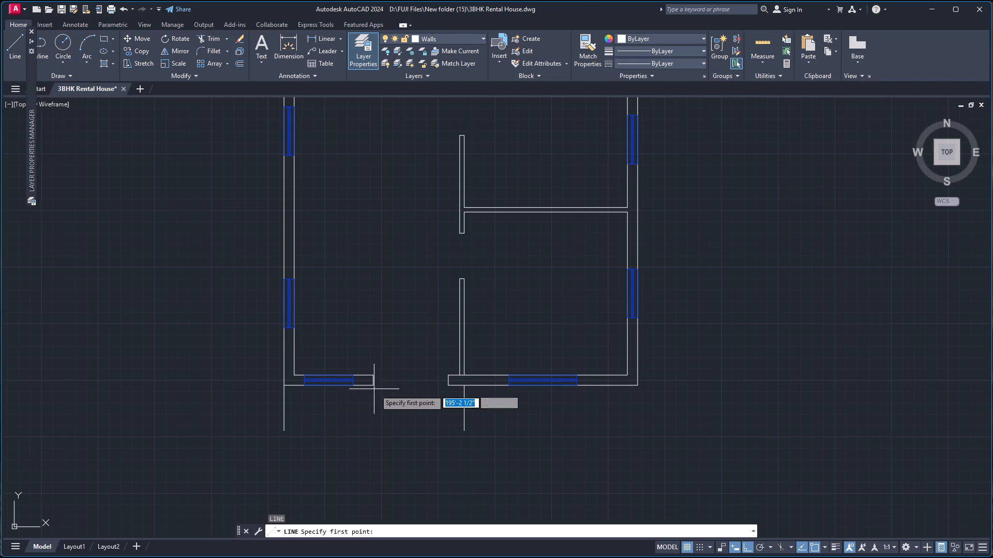
scroll(374, 391, up, 3)
scroll(368, 375, down, 3)
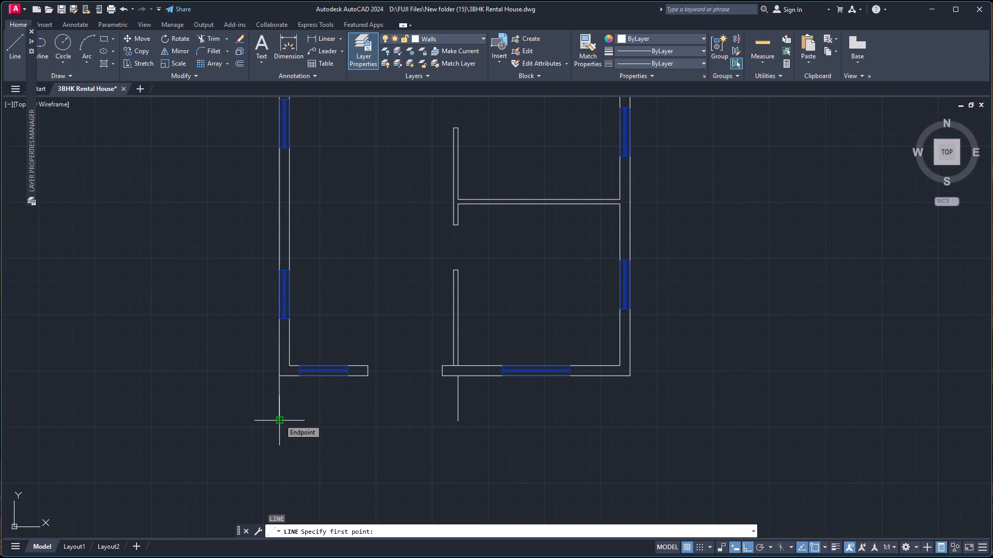
click(279, 419)
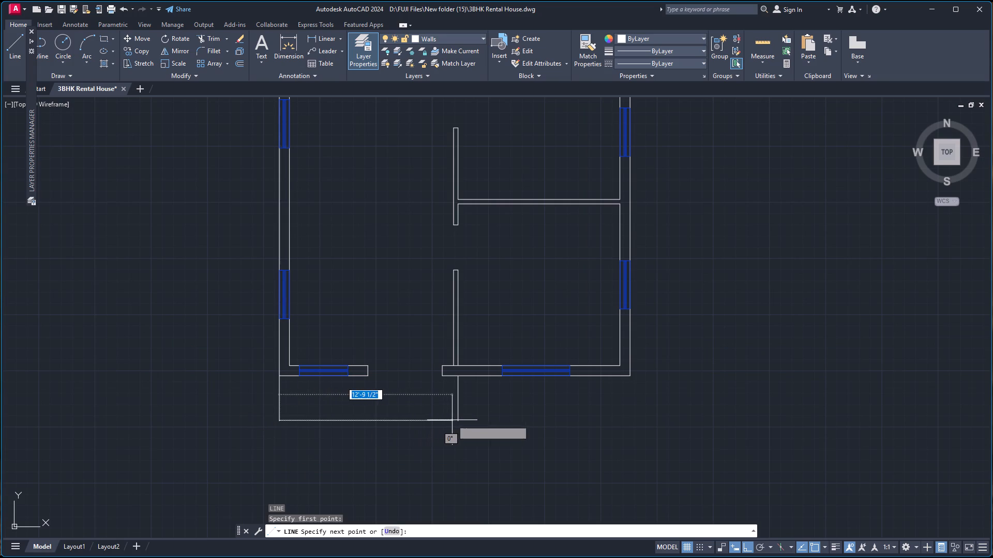
click(462, 419)
key(space)
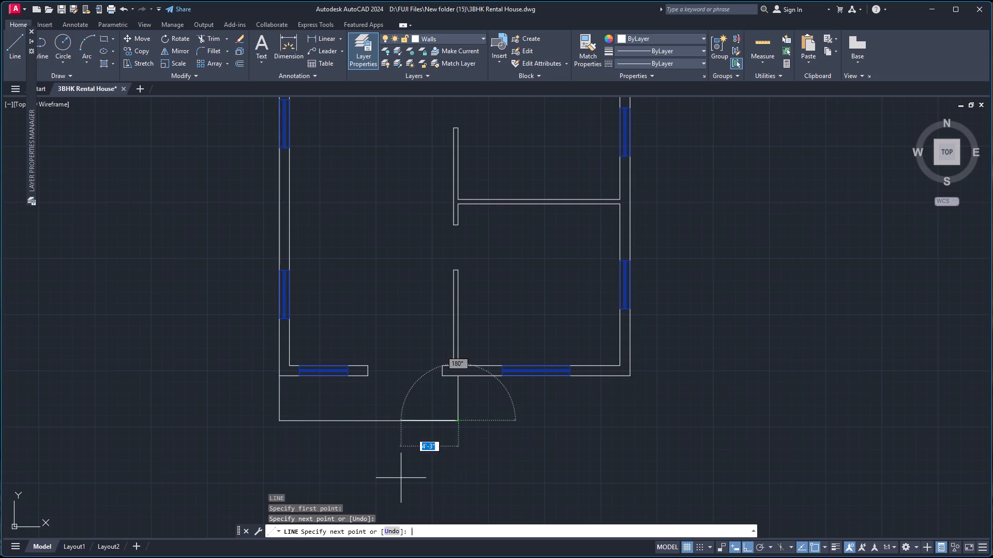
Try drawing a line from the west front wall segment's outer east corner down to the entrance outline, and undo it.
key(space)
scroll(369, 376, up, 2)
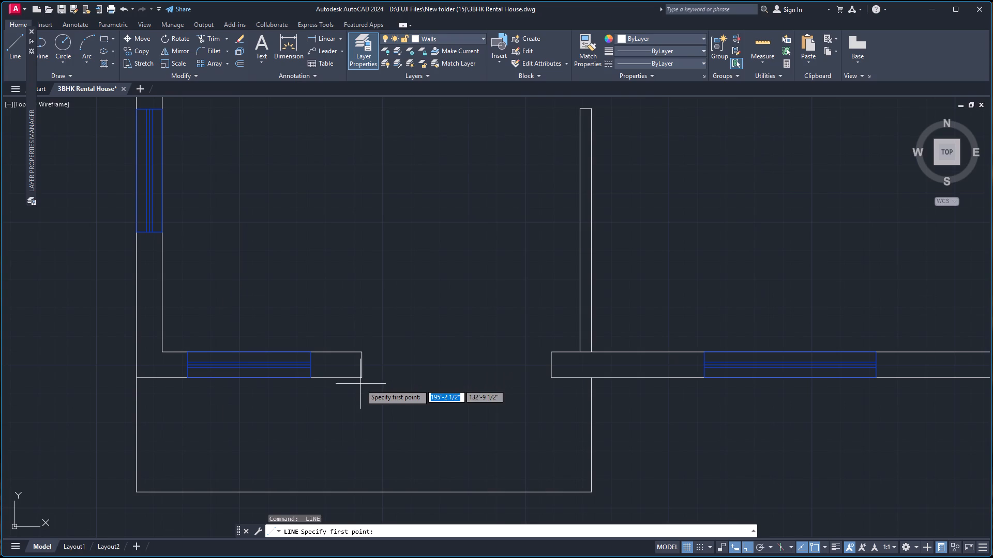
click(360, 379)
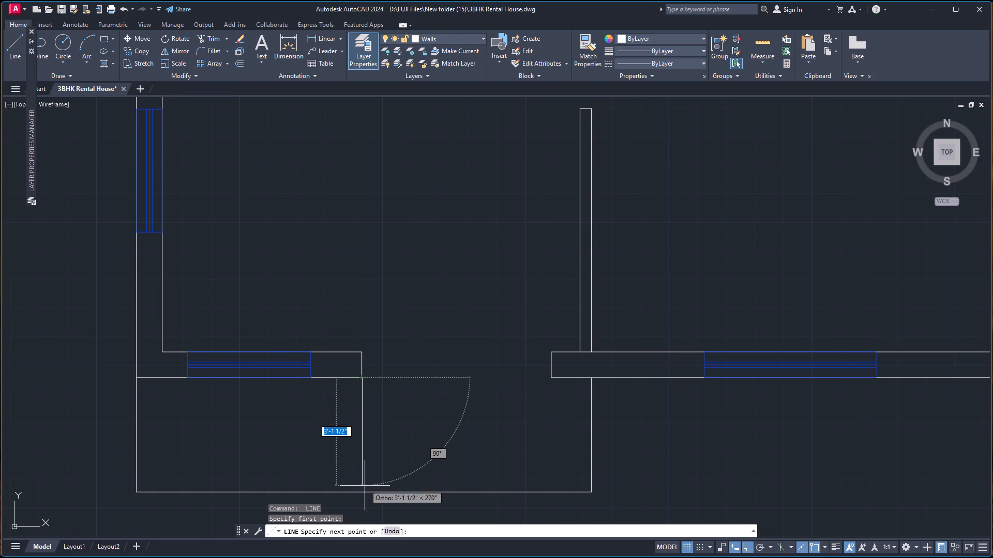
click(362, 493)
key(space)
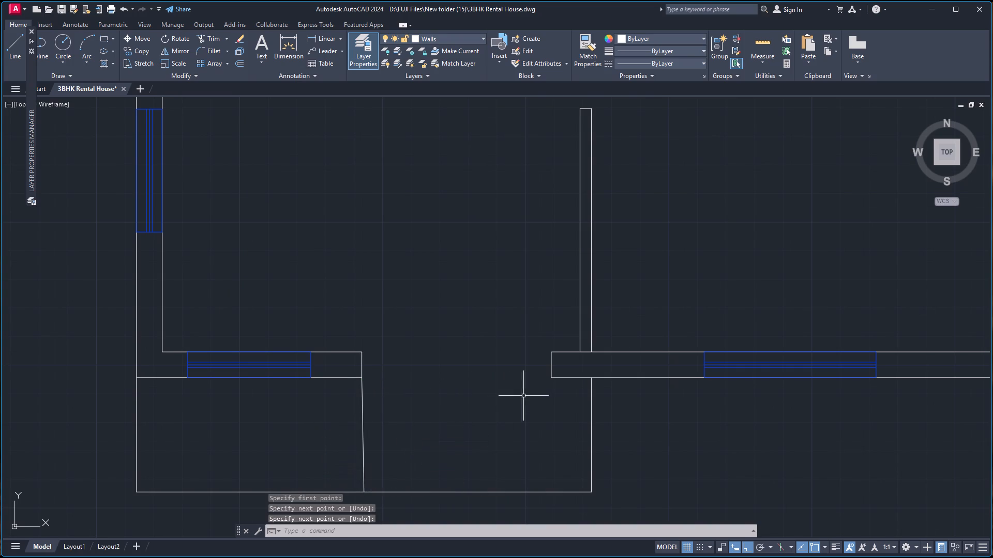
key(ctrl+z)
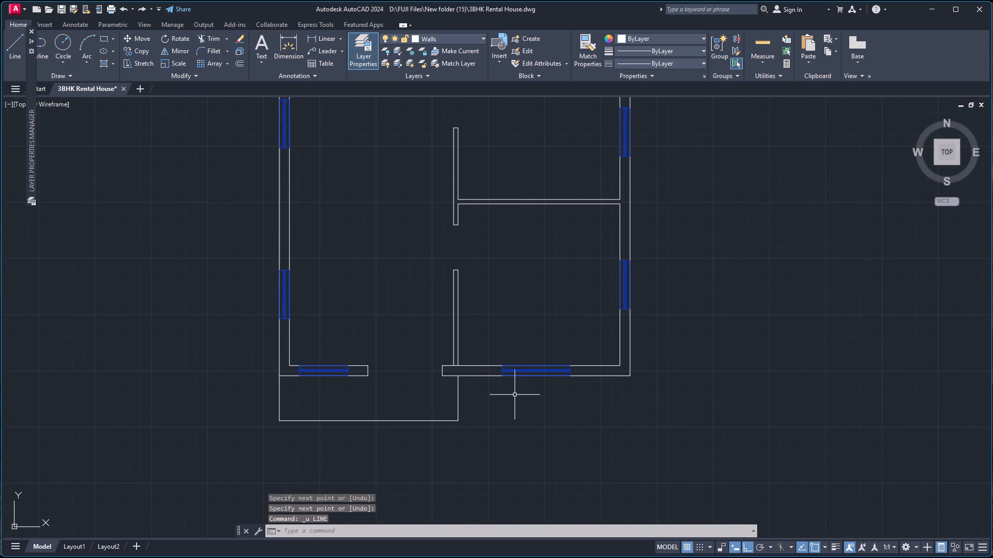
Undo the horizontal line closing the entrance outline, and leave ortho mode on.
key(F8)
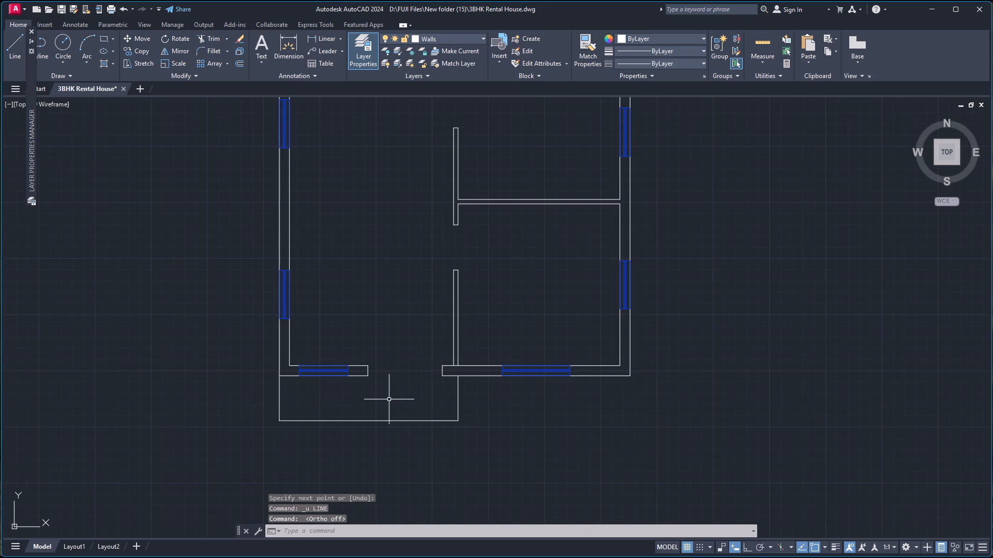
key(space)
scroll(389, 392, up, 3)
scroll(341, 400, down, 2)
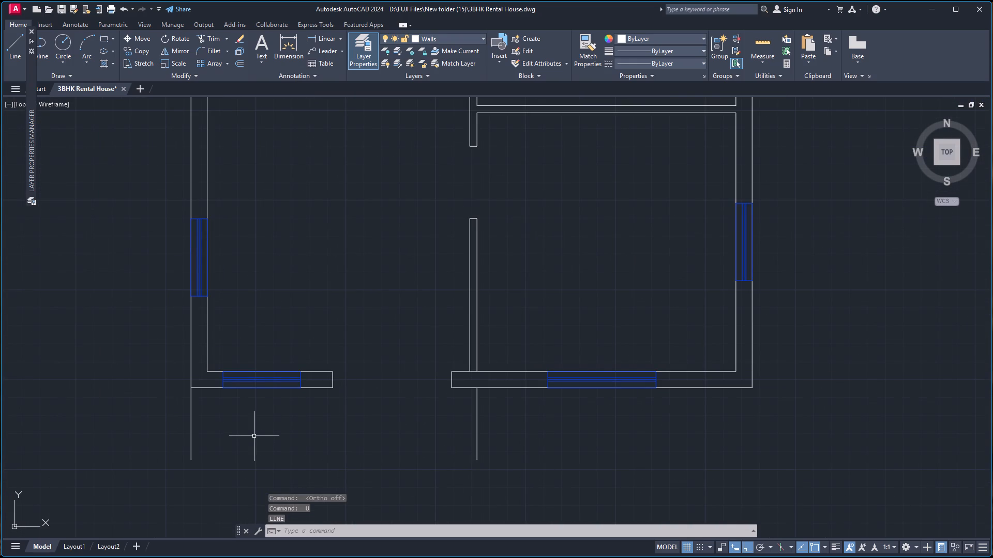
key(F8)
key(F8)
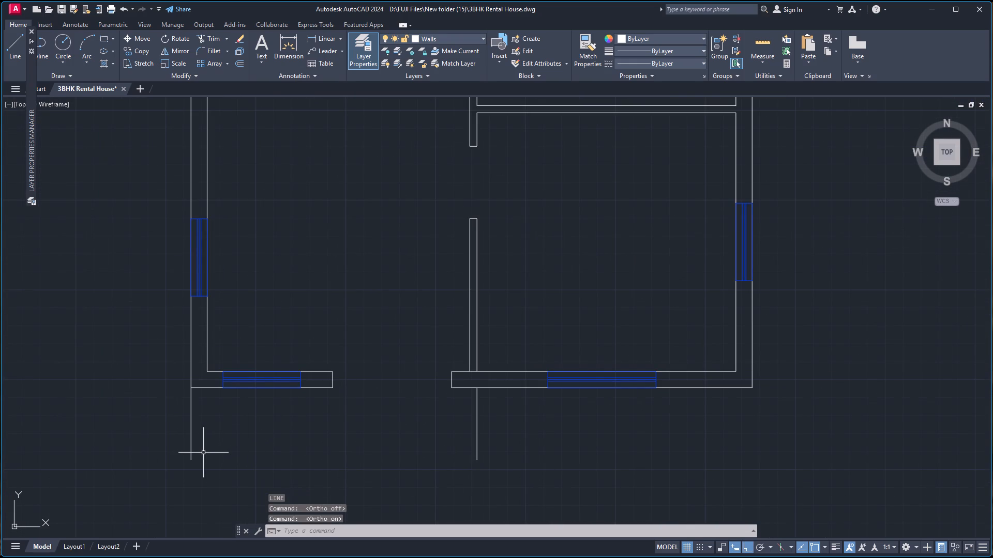
Draw a horizontal line joining the south ends of the two lines projecting below the front wall.
key(l)
key(Return)
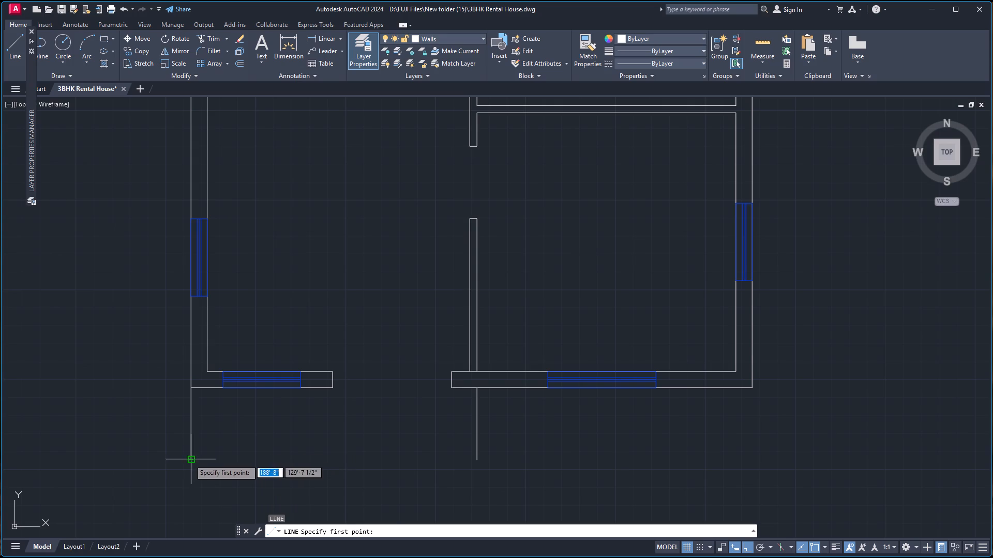
click(189, 459)
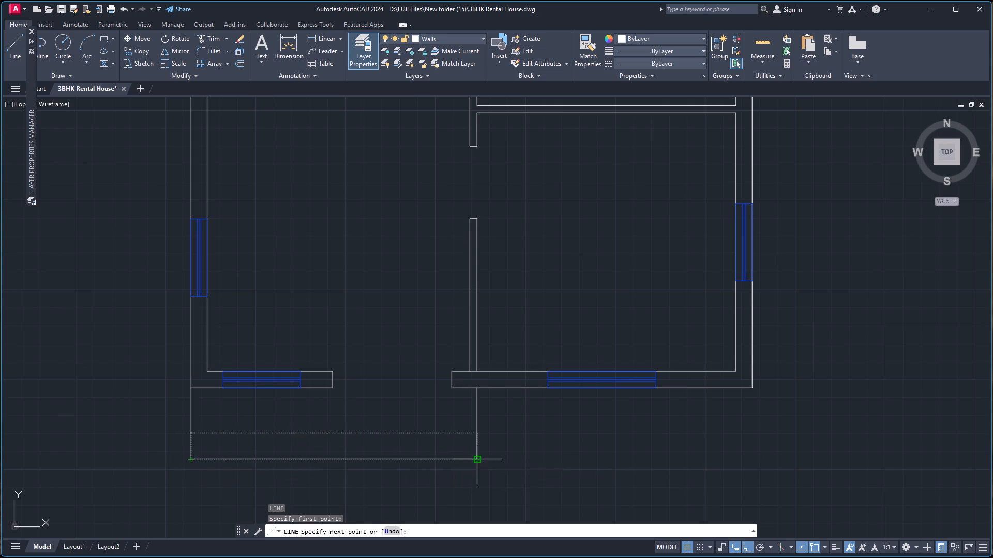
click(478, 458)
key(space)
Draw a 3'-4" vertical line from the west front wall segment's outer east corner to the entrance's front line.
key(space)
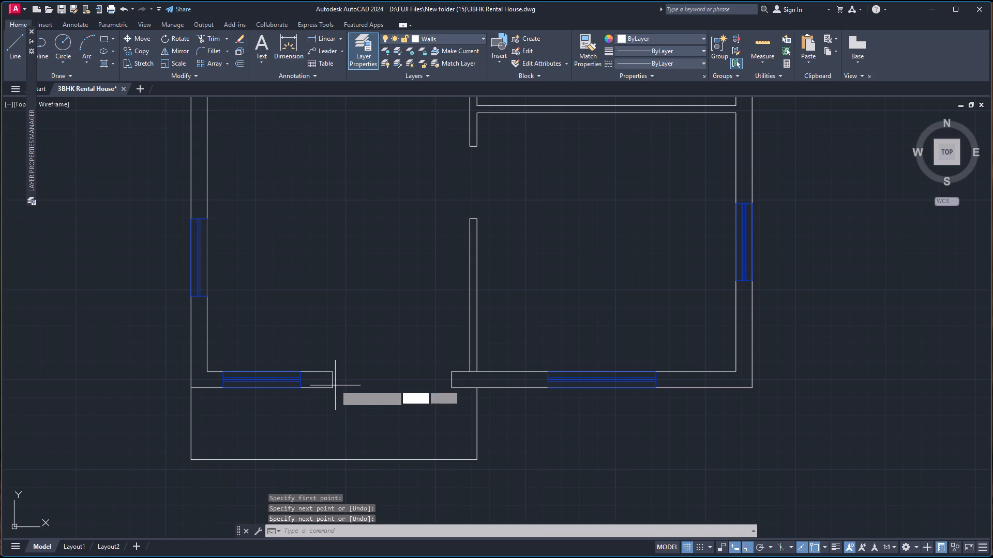
click(329, 390)
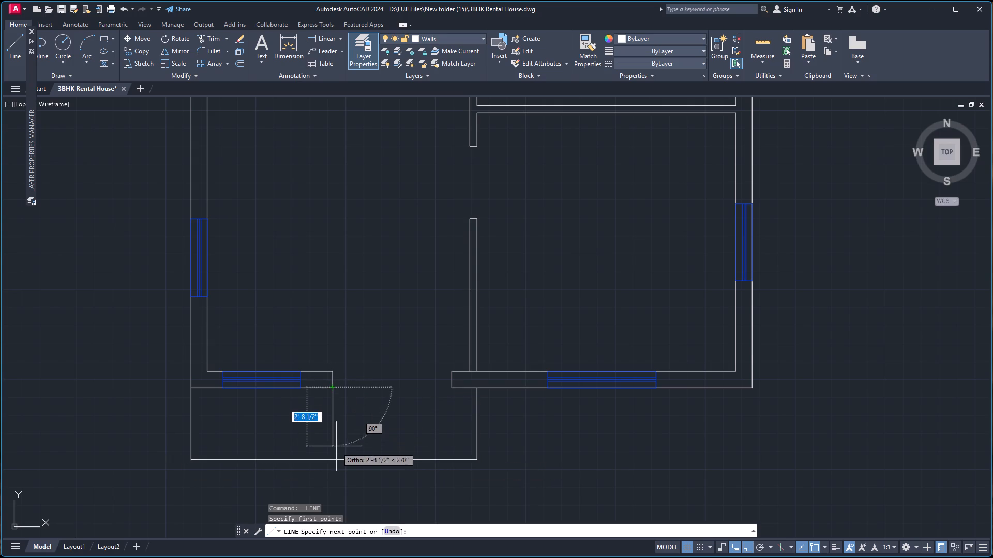
scroll(328, 460, up, 3)
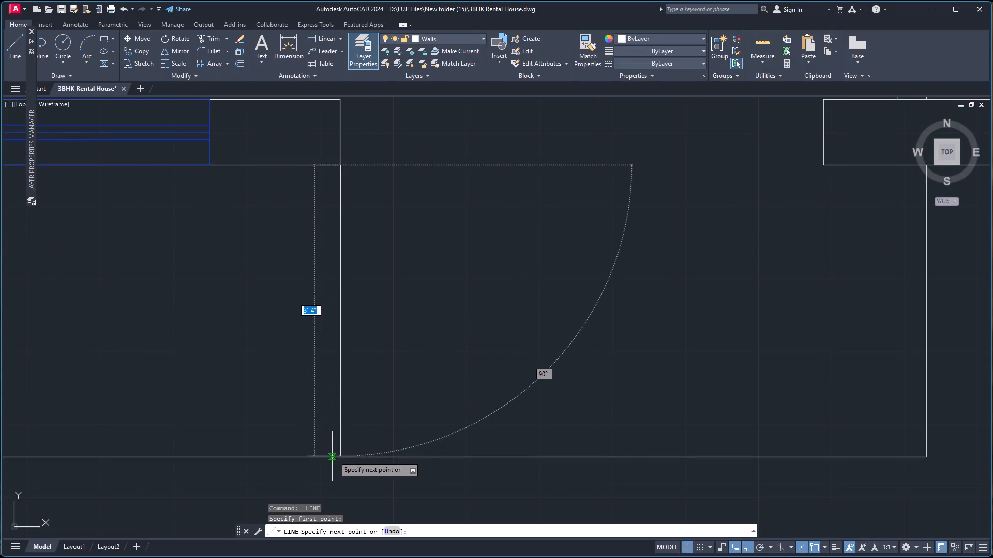
click(339, 456)
key(space)
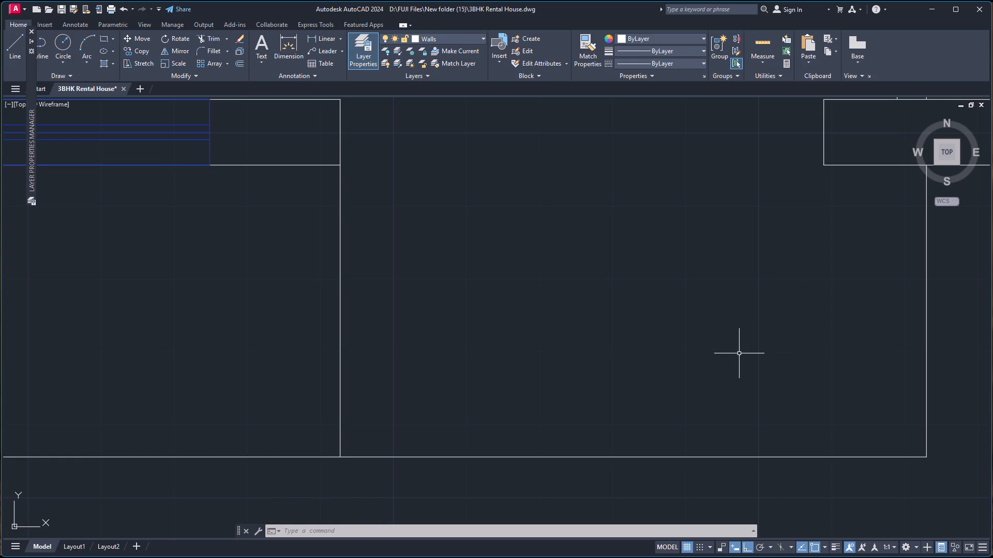
Offset the entrance's front line north by 10", and offset the resulting line another 10" north to form the steps.
key(o)
key(Return)
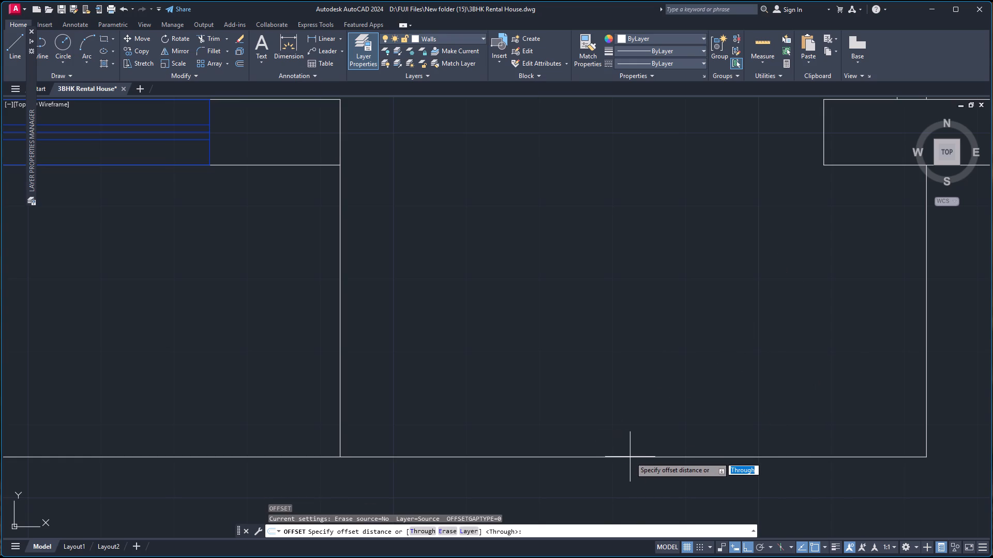
key(Return)
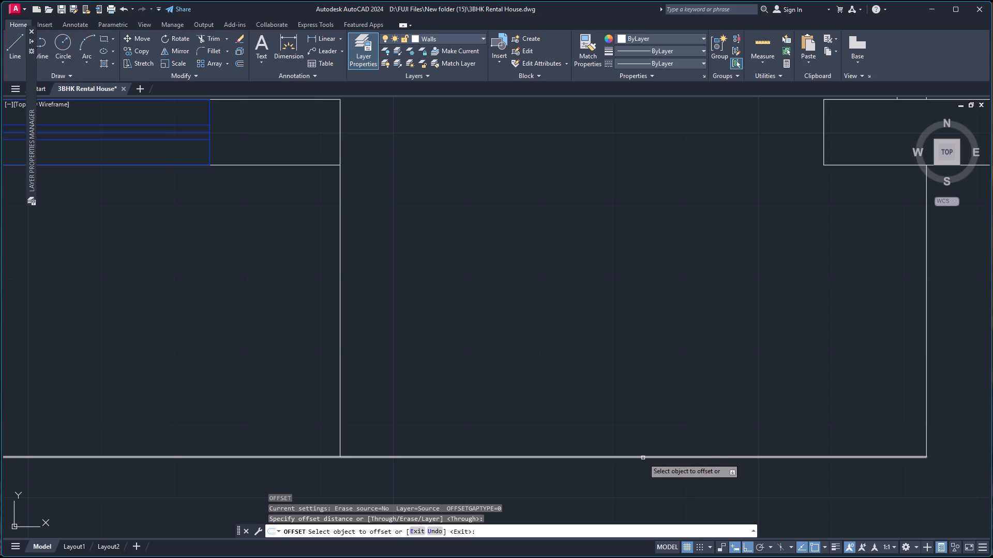
click(643, 458)
text(10)
key(Return)
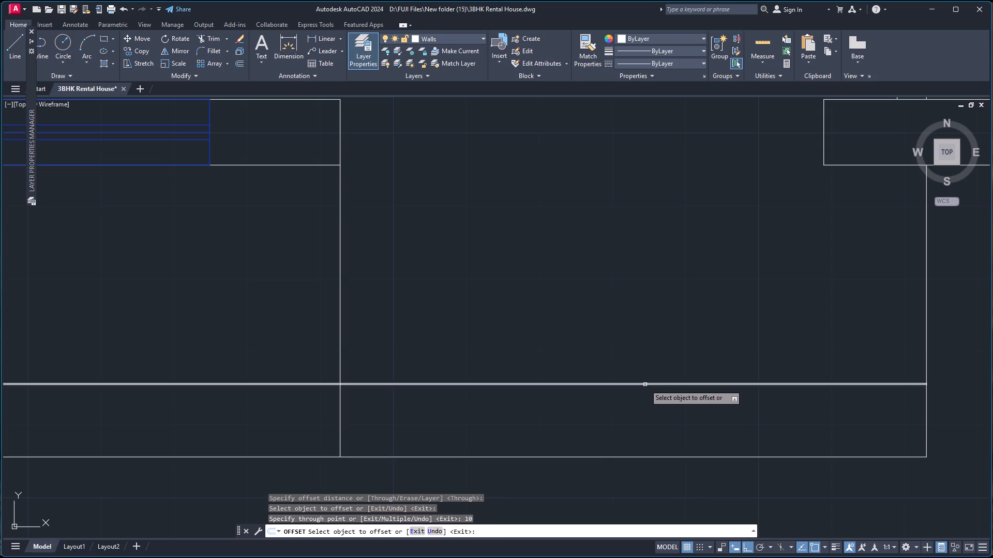
click(645, 384)
key(1)
key(0)
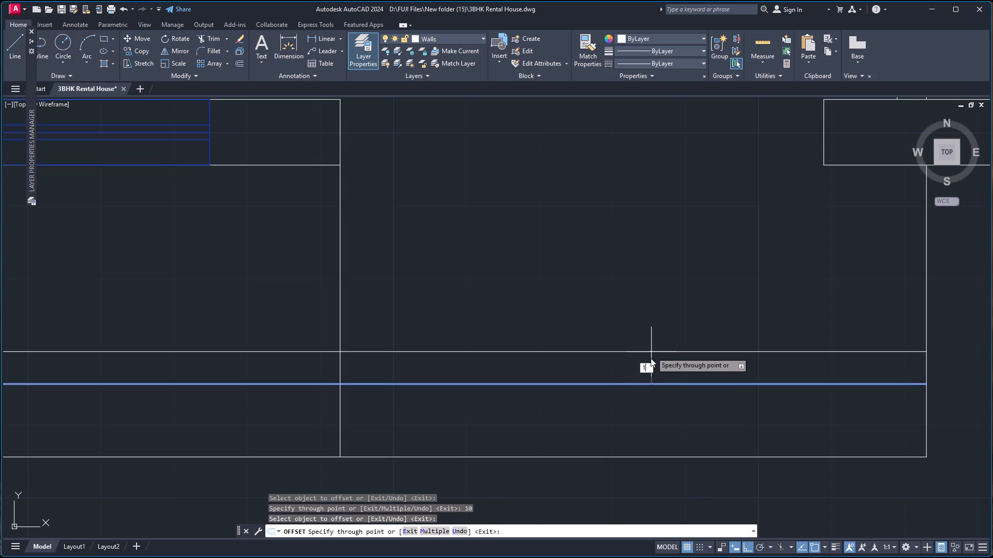
key(Return)
key(Escape)
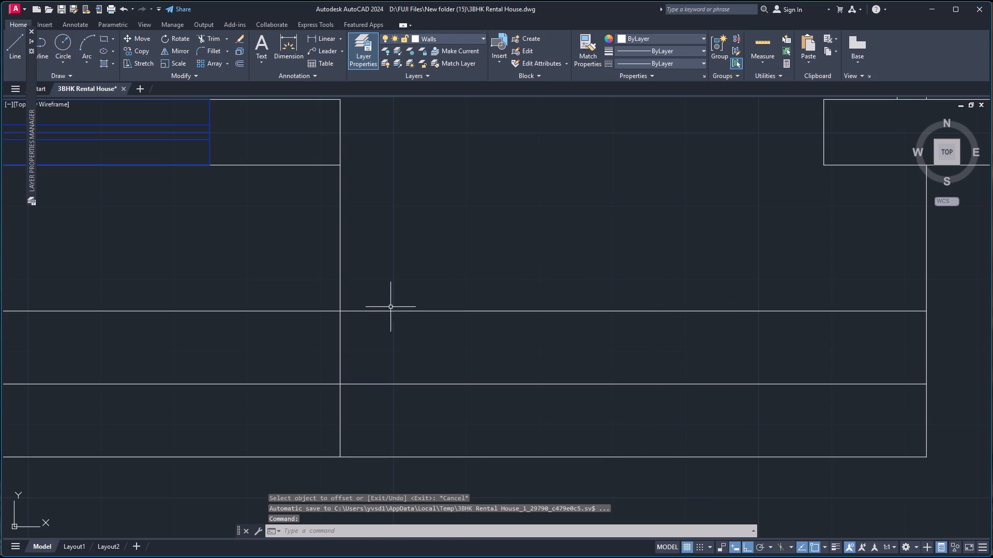
Trim both offset step lines west of the vertical entrance line.
key(t)
key(r)
key(Return)
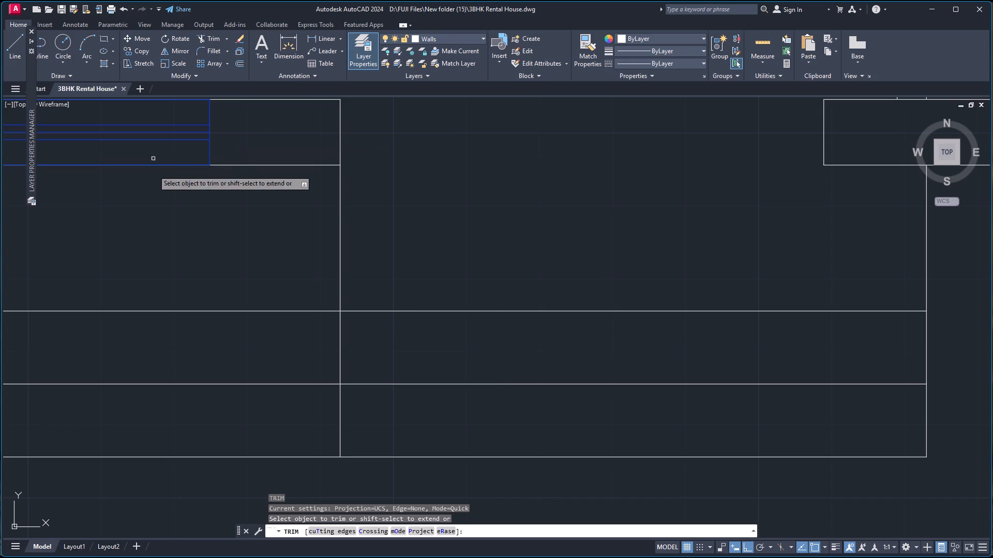
drag(144, 246, 143, 256)
click(142, 411)
Review the entrance steps and the overall floor plan.
scroll(228, 307, down, 4)
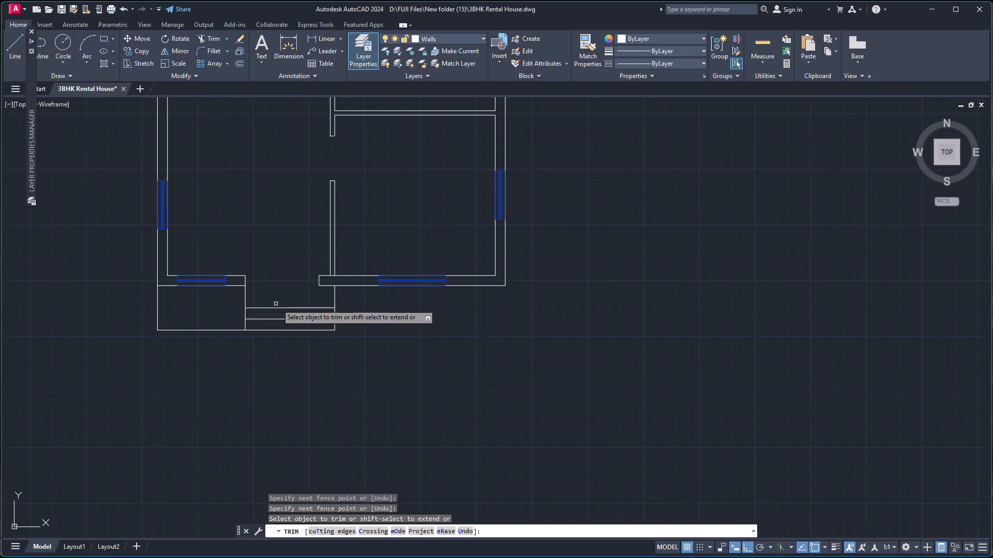
scroll(277, 304, up, 3)
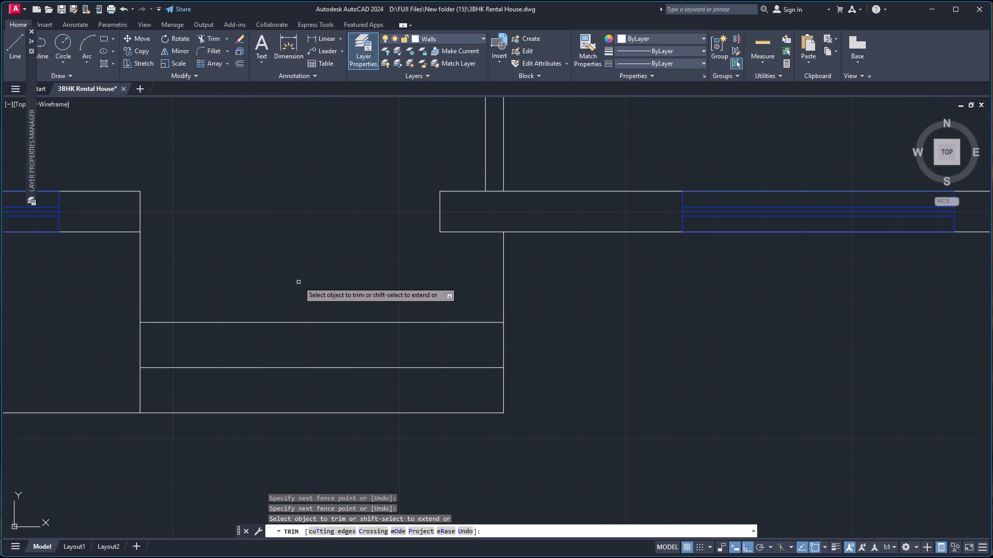
scroll(308, 264, down, 4)
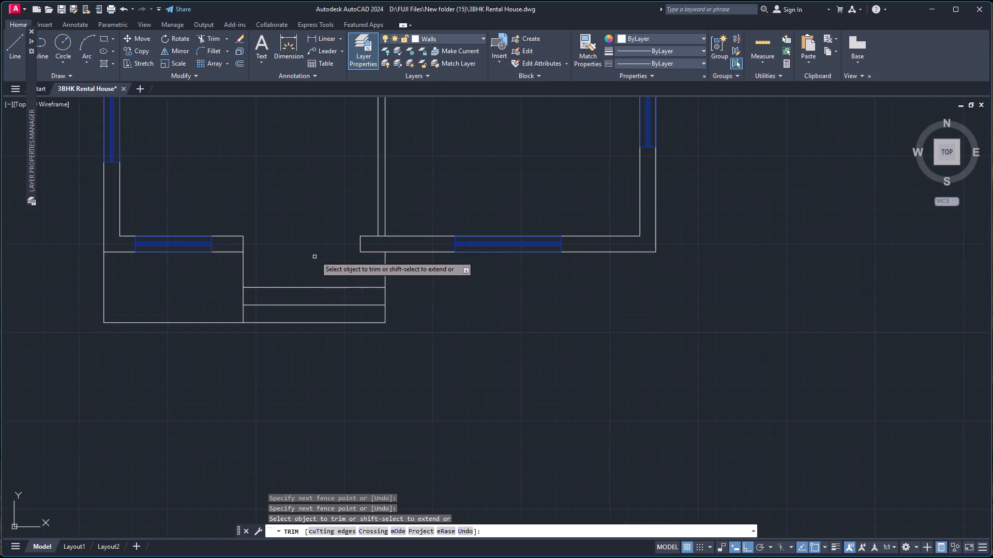
scroll(317, 255, down, 1)
scroll(337, 172, down, 3)
scroll(336, 129, up, 3)
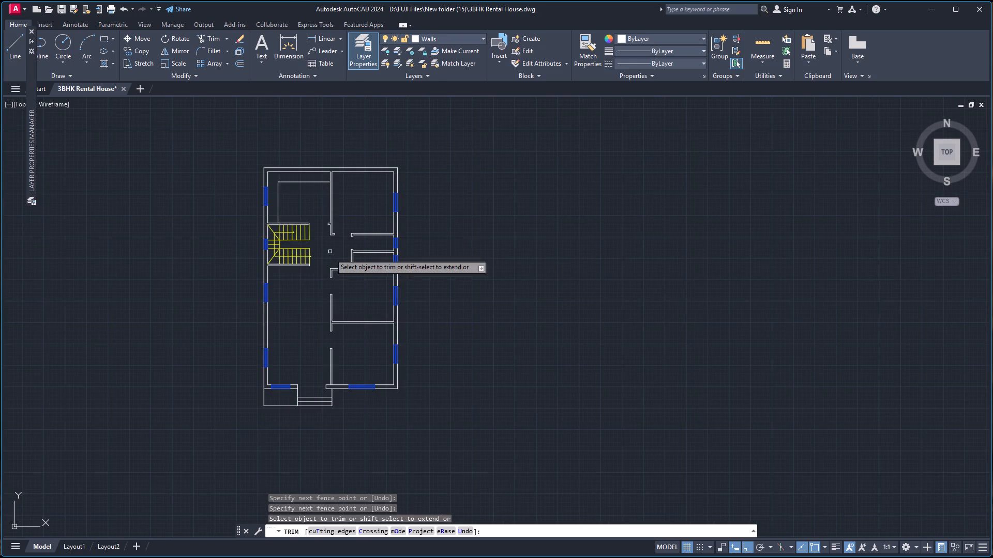
scroll(318, 277, up, 1)
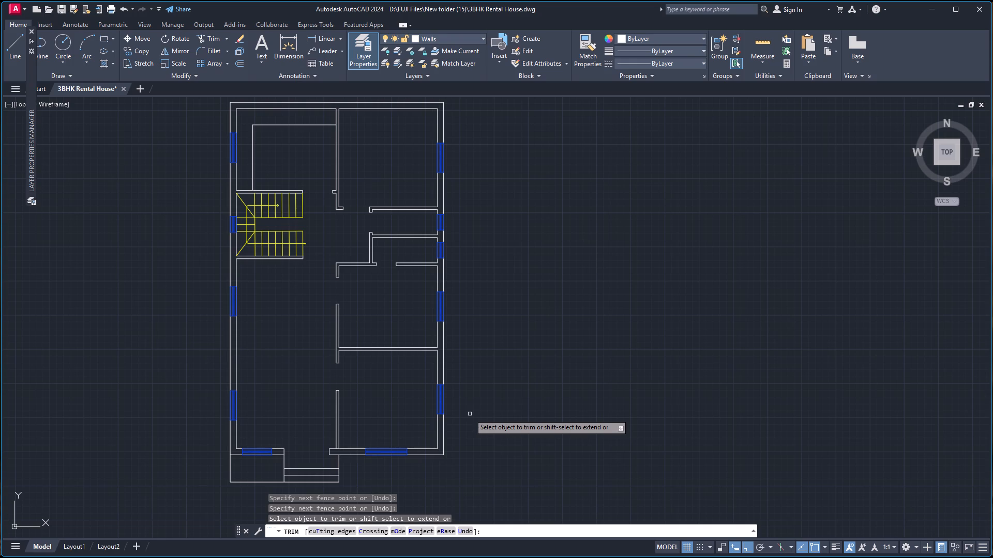
scroll(454, 352, down, 2)
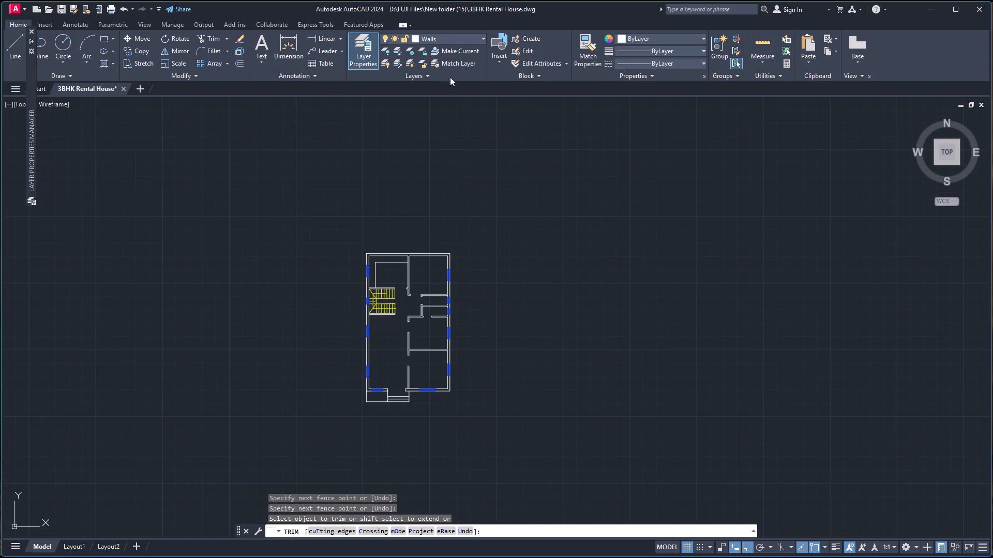
Make layer 0 current and dimension the house's overall width between its north outer corners, placing the dimension north of the wall.
click(457, 40)
click(442, 51)
click(296, 40)
scroll(366, 255, up, 4)
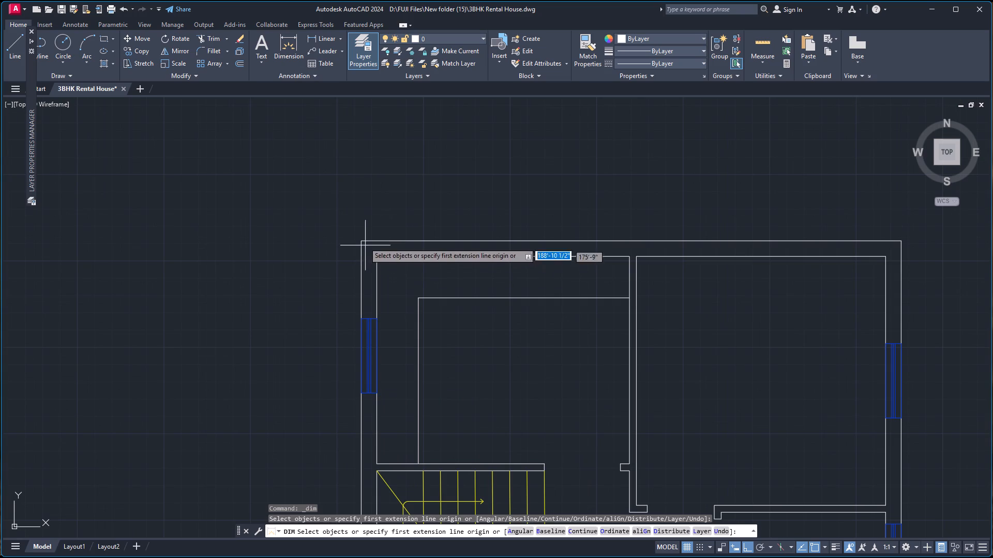
click(362, 241)
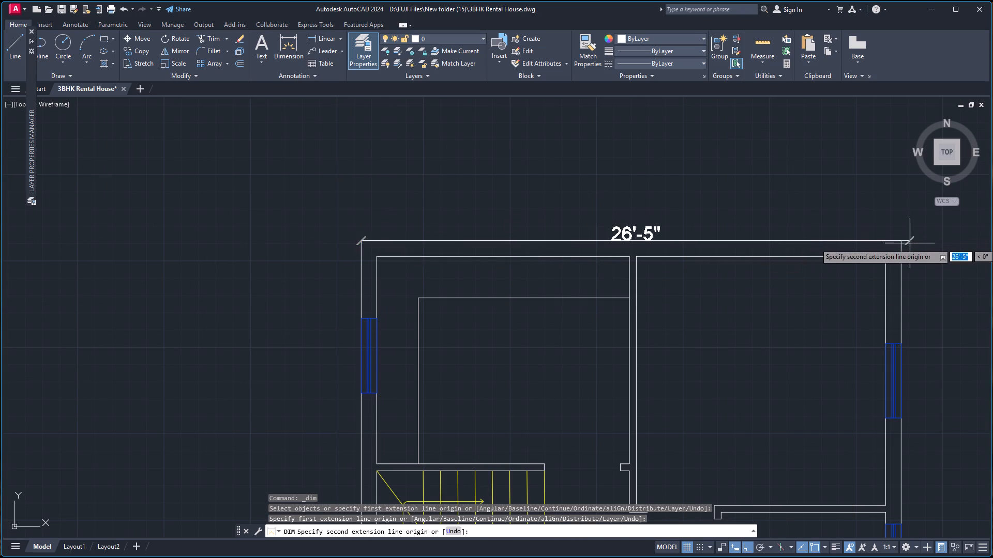
click(901, 241)
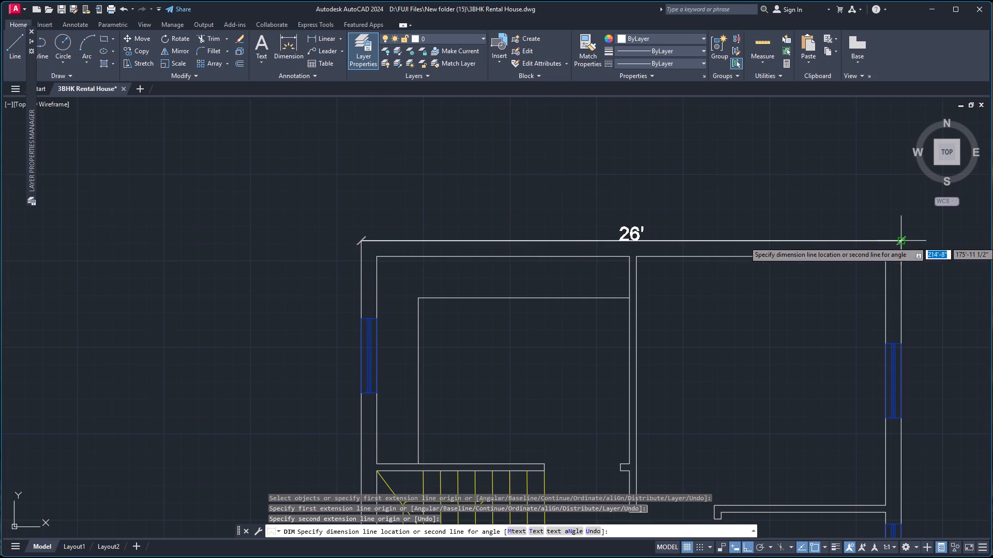
click(901, 203)
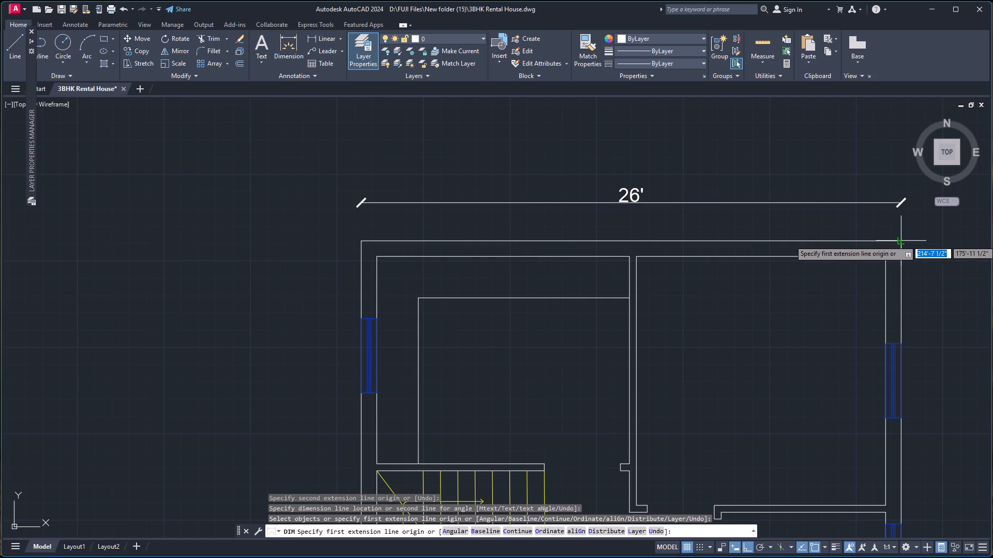
Dimension the east wall's full length between its outer corners, placing the dimension east of the house.
click(900, 240)
scroll(902, 249, down, 6)
scroll(908, 321, up, 4)
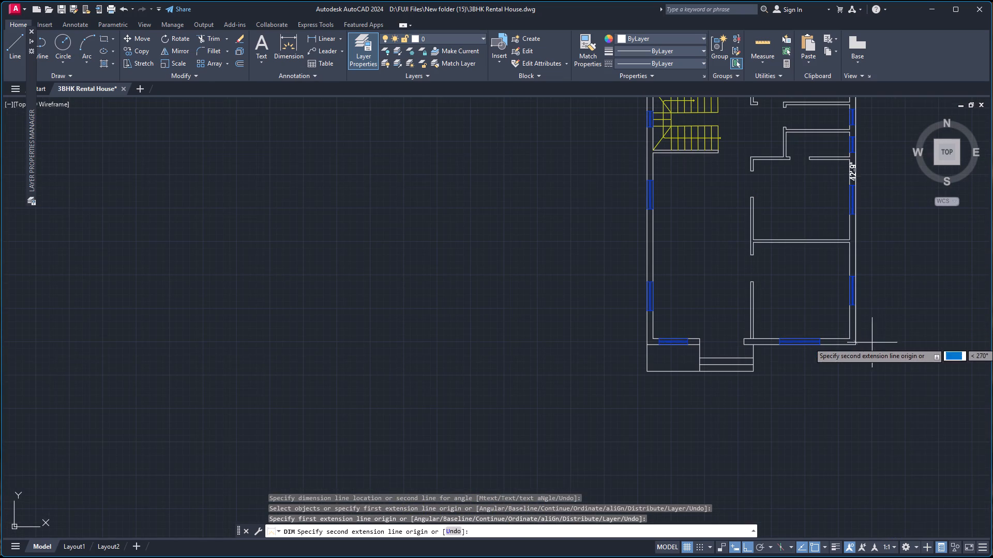
click(857, 343)
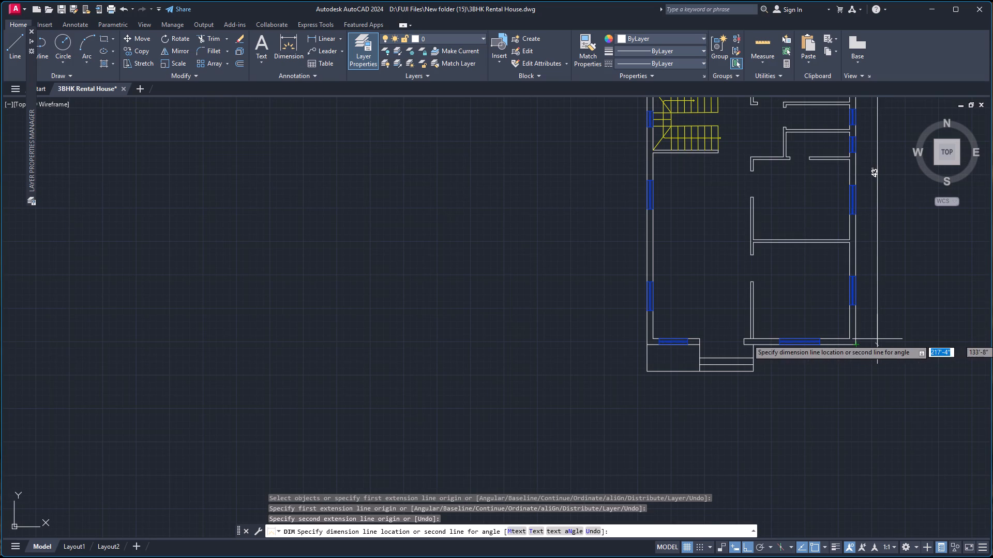
click(878, 339)
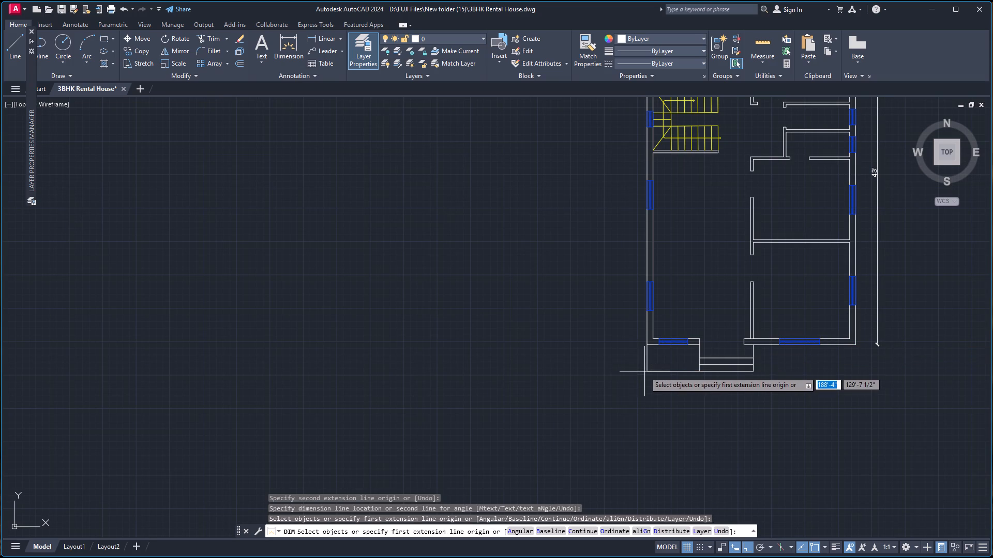
Dimension the full west side from the entrance platform's southwest corner to the house's northwest outer corner, placing the dimension west of the house.
click(646, 370)
scroll(644, 301, down, 5)
scroll(646, 269, up, 4)
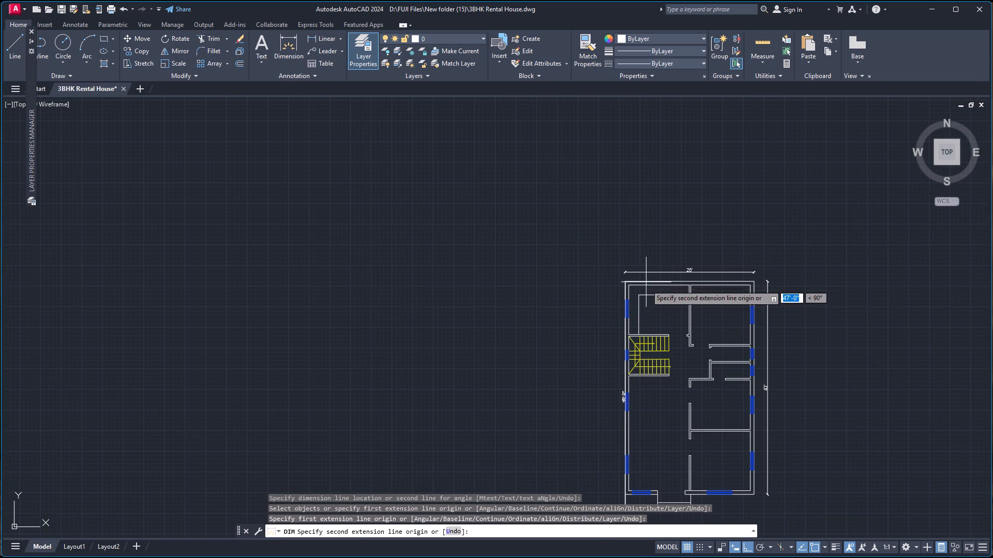
click(624, 282)
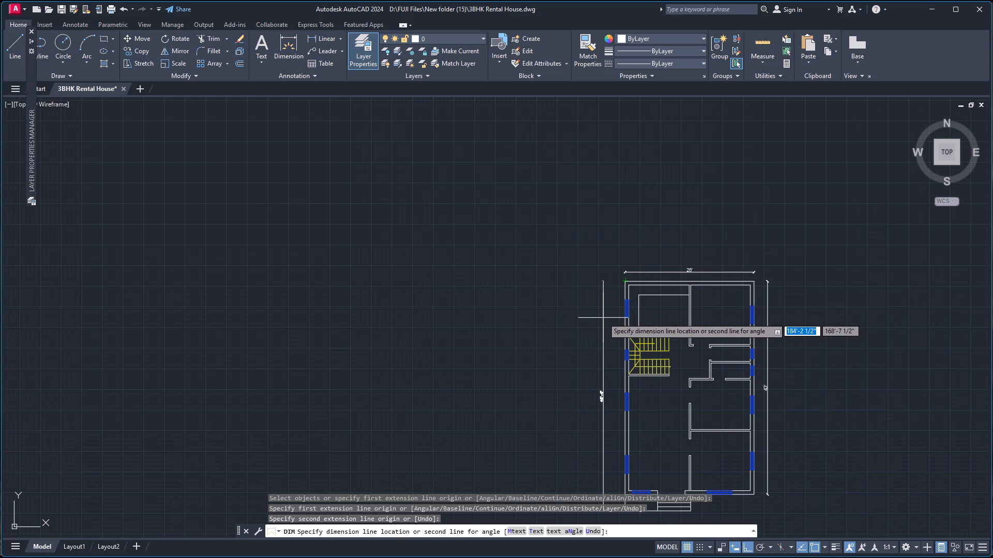
click(603, 318)
scroll(609, 326, down, 1)
scroll(609, 345, up, 2)
scroll(599, 420, up, 1)
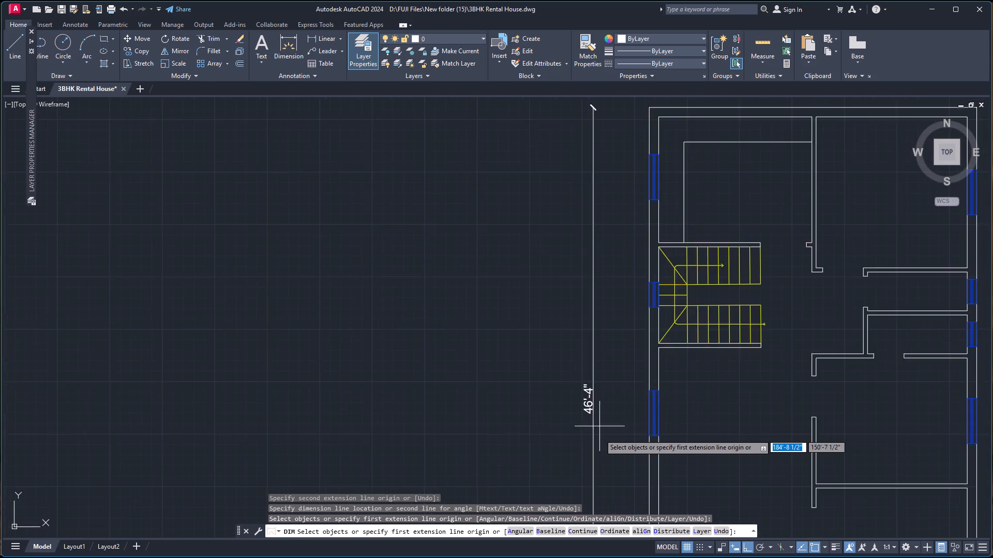
scroll(599, 434, up, 2)
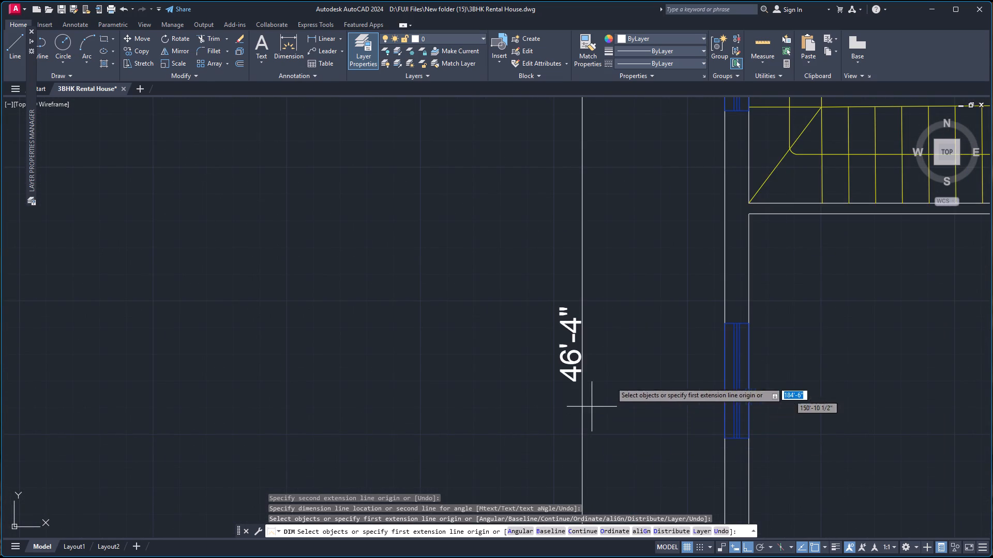
scroll(738, 337, down, 4)
key(Escape)
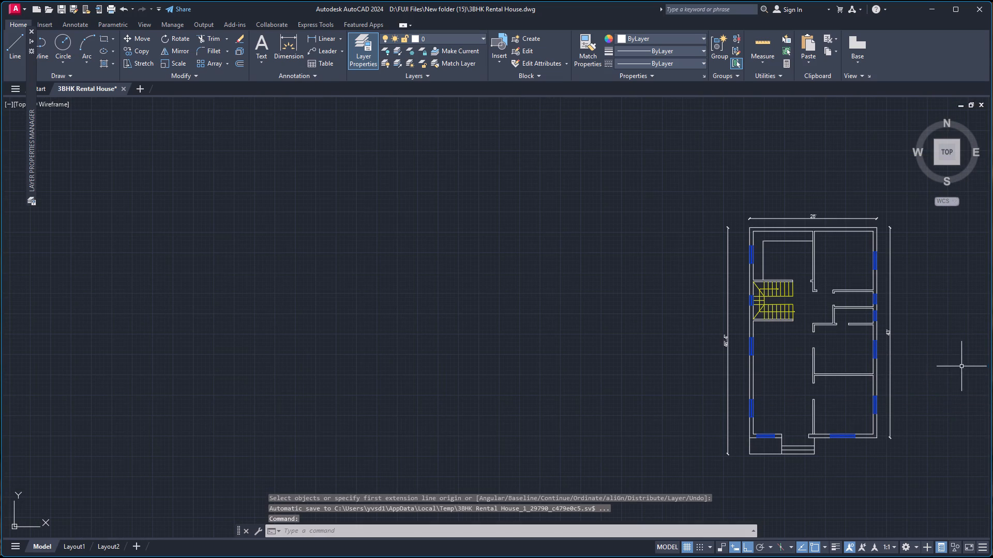
scroll(968, 365, down, 2)
scroll(990, 377, up, 6)
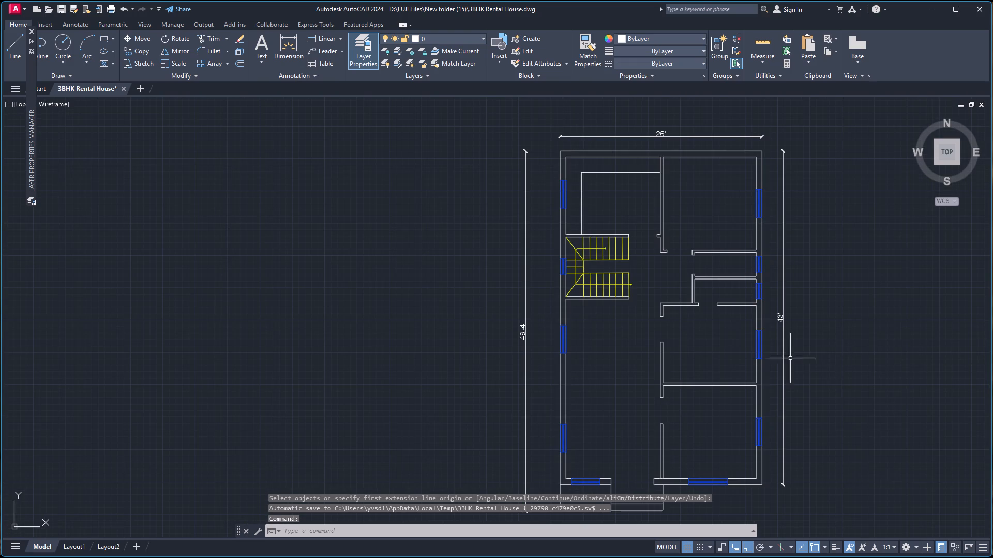
Open the recent drawing Autocad Blocks, dismissing the missing SHX files and unresolved references notices.
click(43, 89)
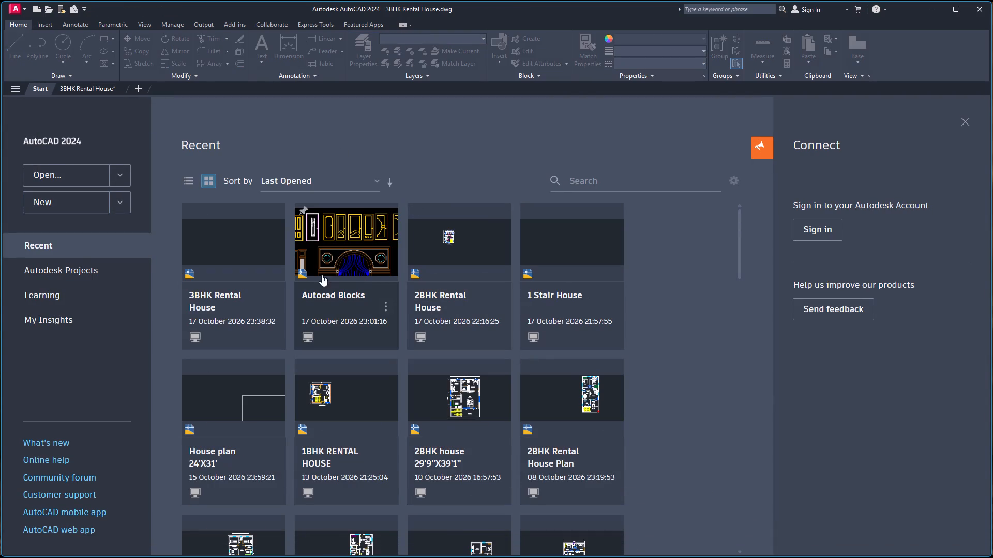
click(345, 255)
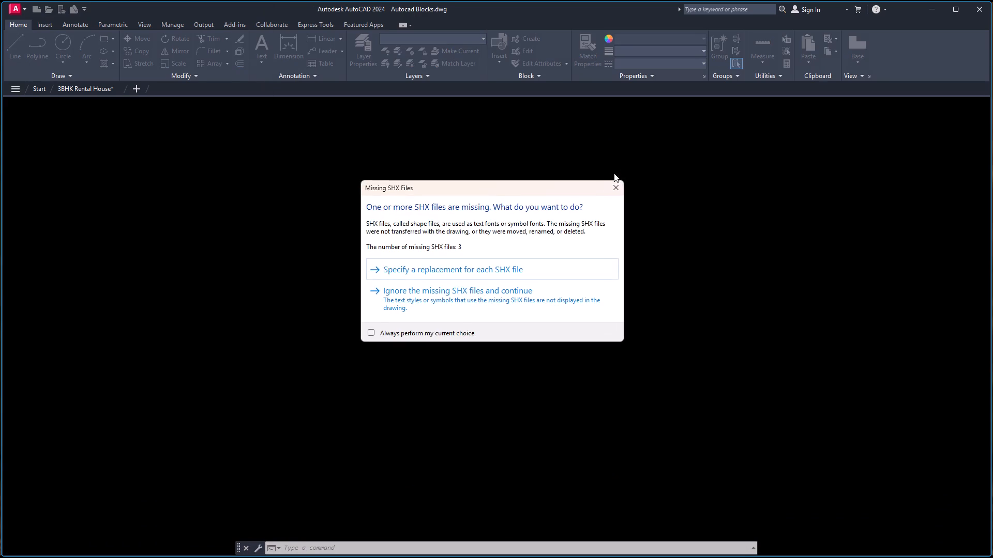
click(620, 186)
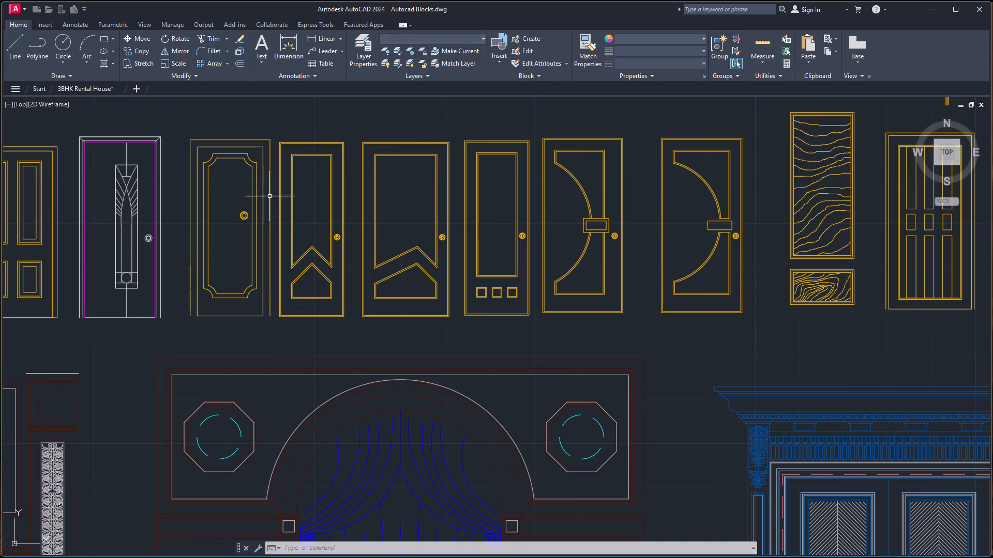
scroll(270, 217, down, 1)
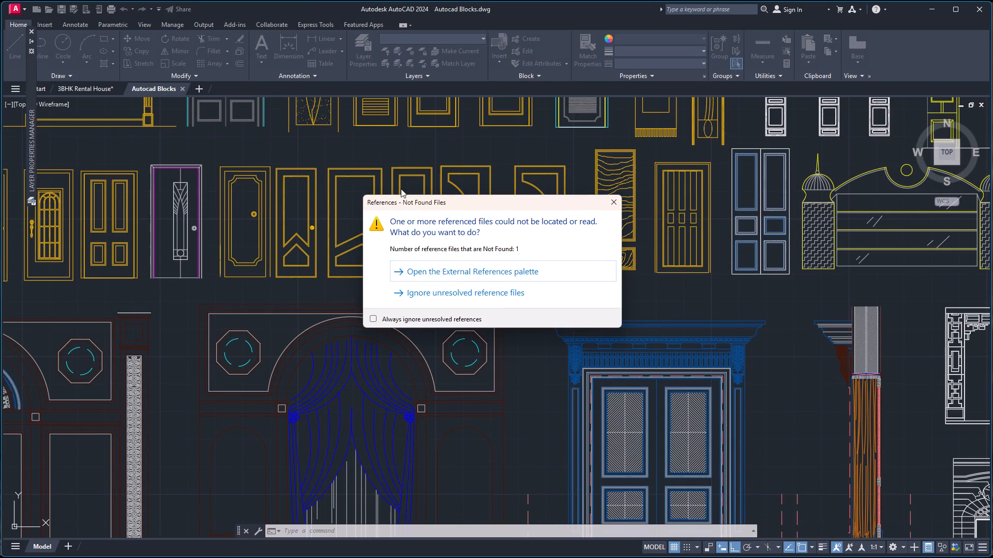
click(608, 203)
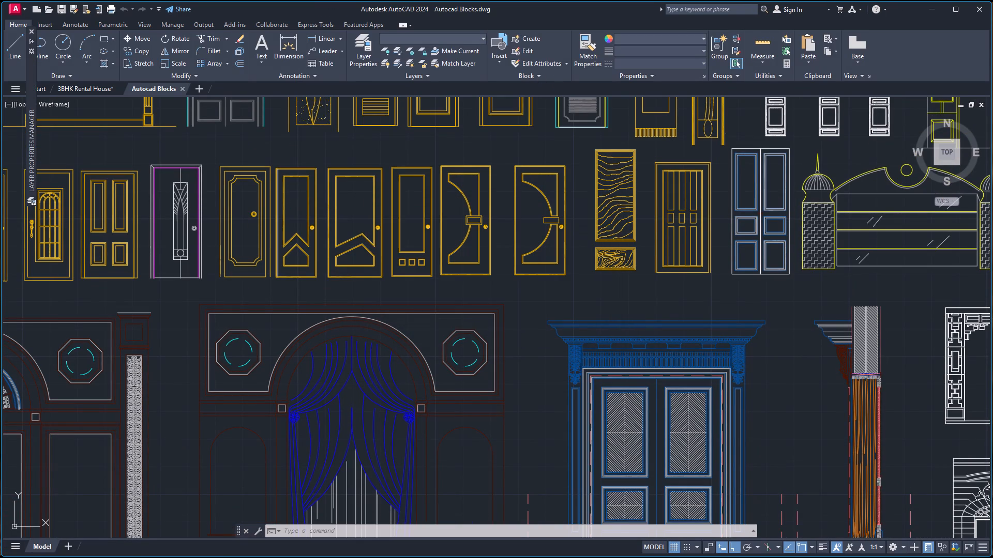
Look over the block library's sections, including Doors, Windows, & Curtains and Furniture, for usable blocks.
scroll(189, 346, down, 4)
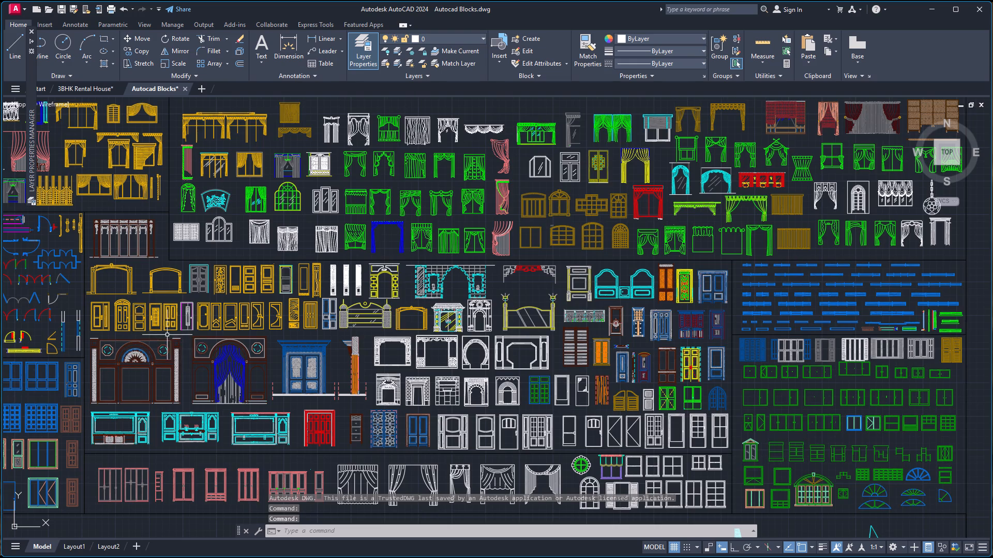
scroll(166, 335, down, 2)
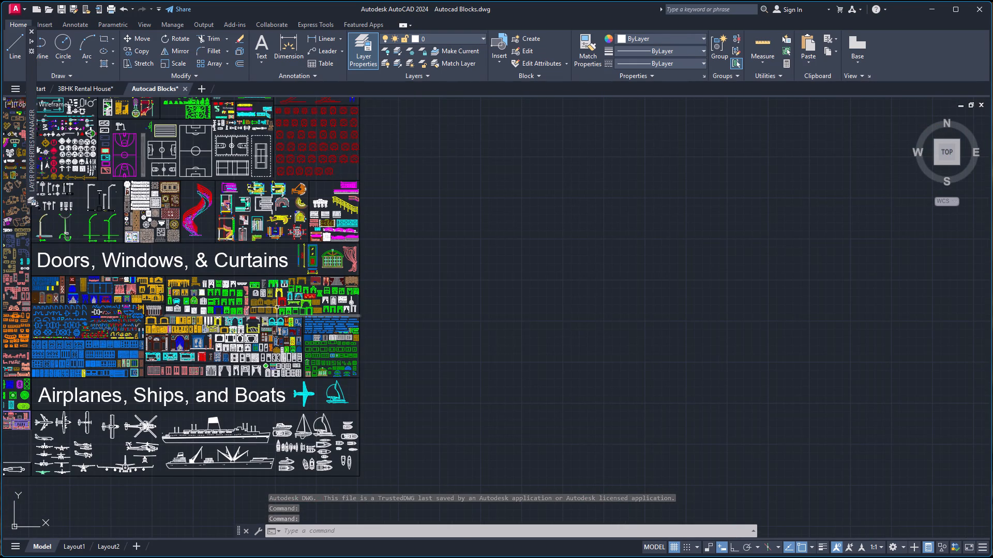
scroll(348, 366, up, 4)
scroll(348, 366, down, 6)
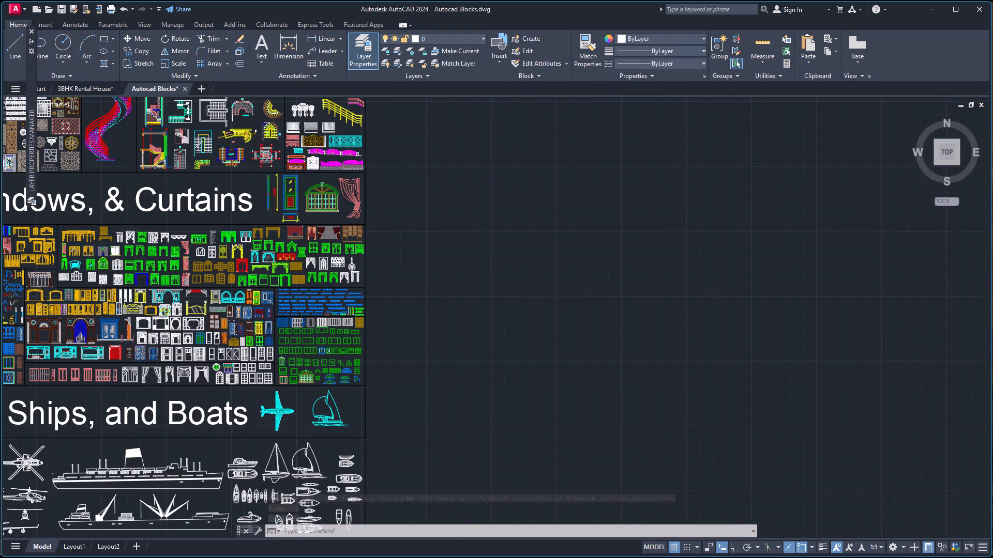
scroll(102, 348, down, 2)
scroll(52, 312, down, 1)
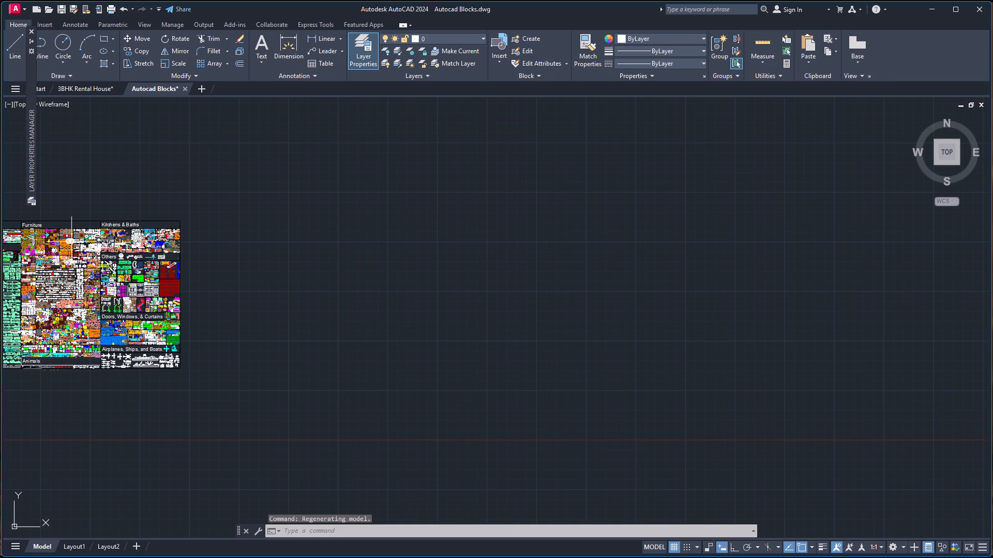
scroll(20, 295, down, 1)
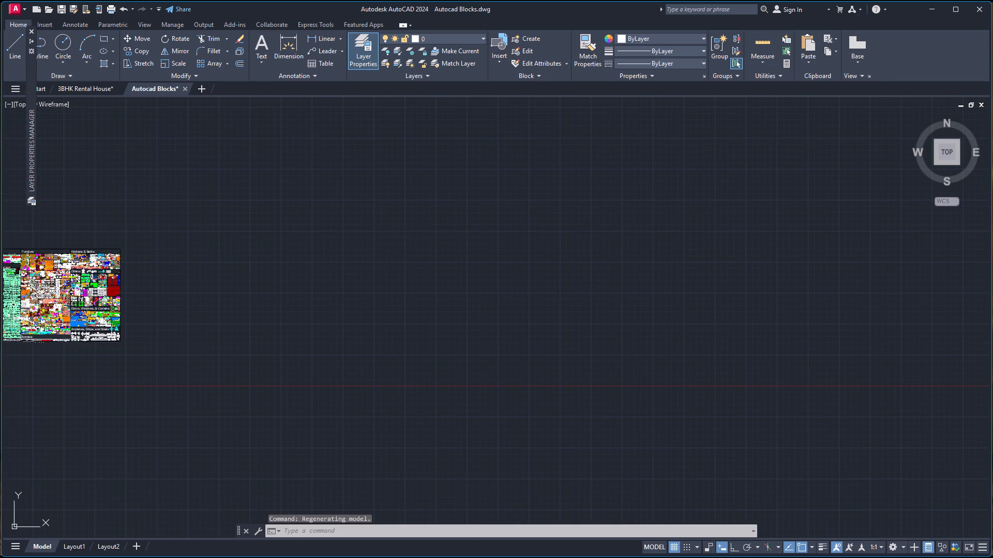
scroll(12, 306, down, 1)
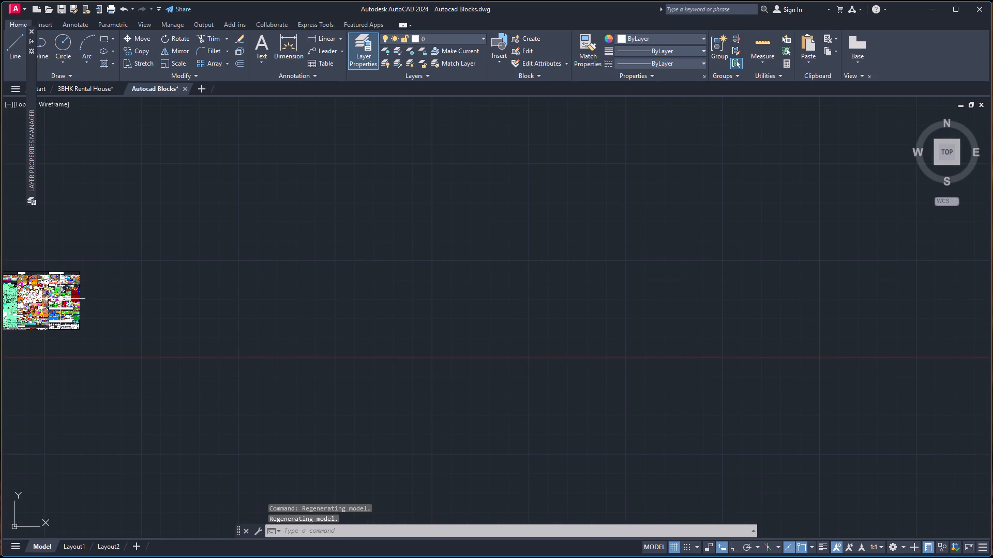
scroll(17, 289, up, 7)
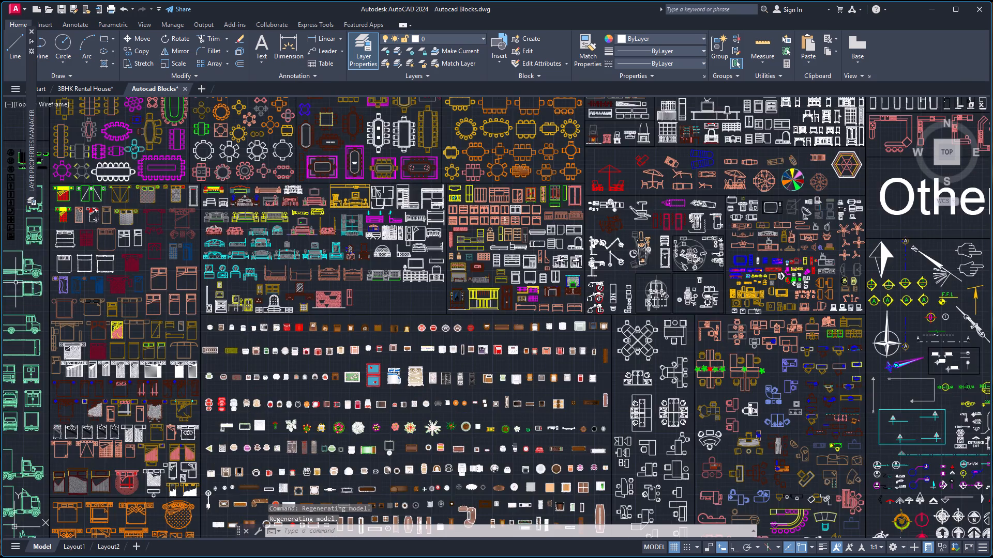
scroll(21, 281, down, 13)
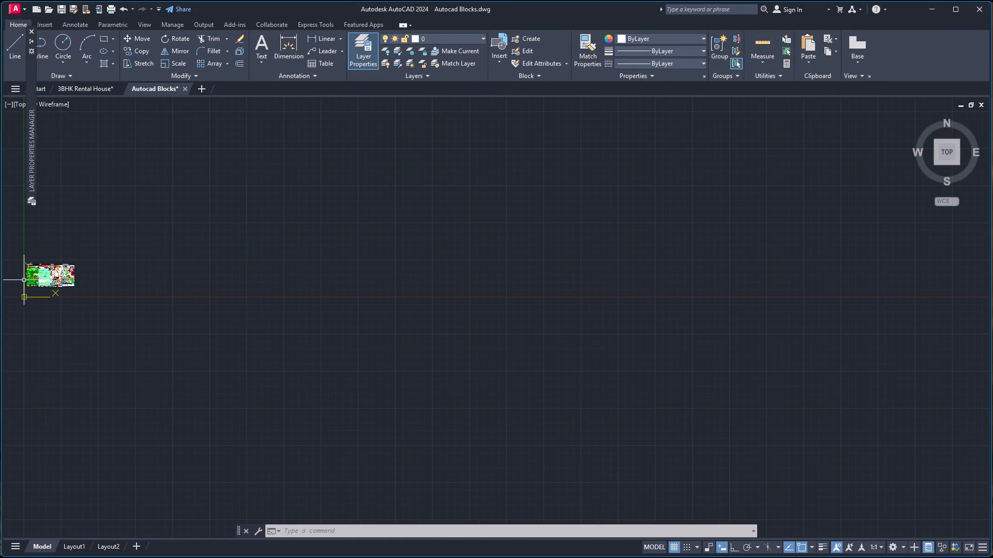
Copy three plan-view plant blocks from Trees and Plants: two adjacent leafy star-shaped plants and one round tree with a scalloped outline.
scroll(25, 273, up, 7)
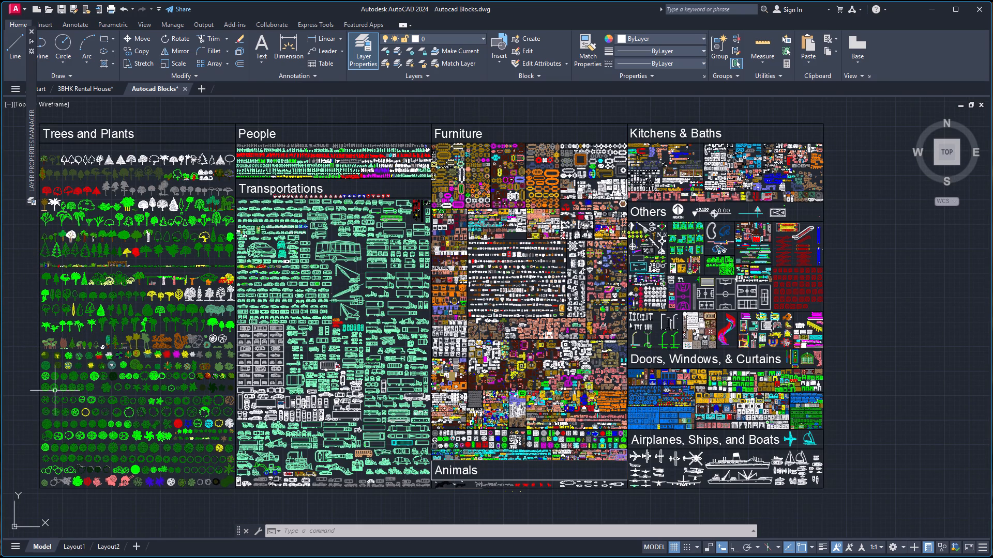
scroll(69, 439, up, 2)
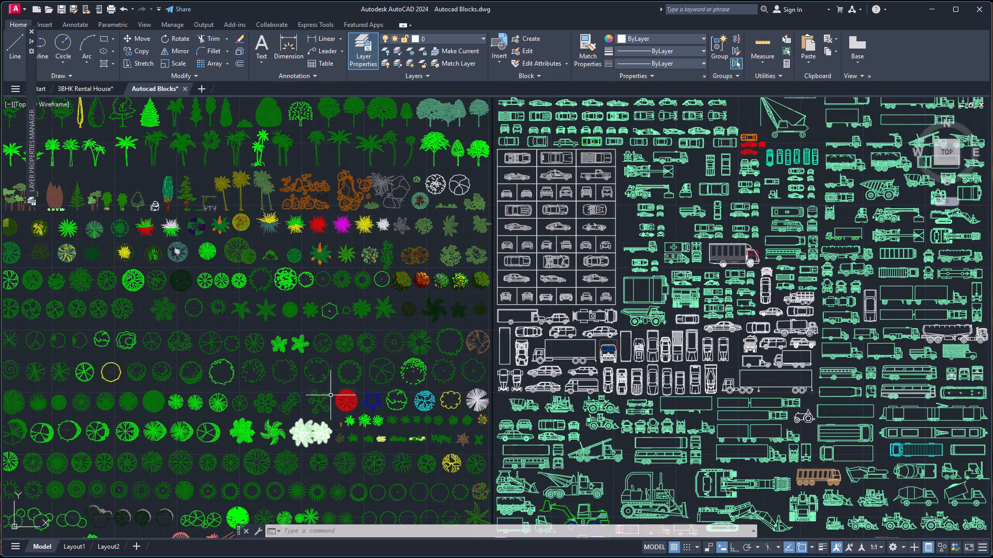
click(363, 314)
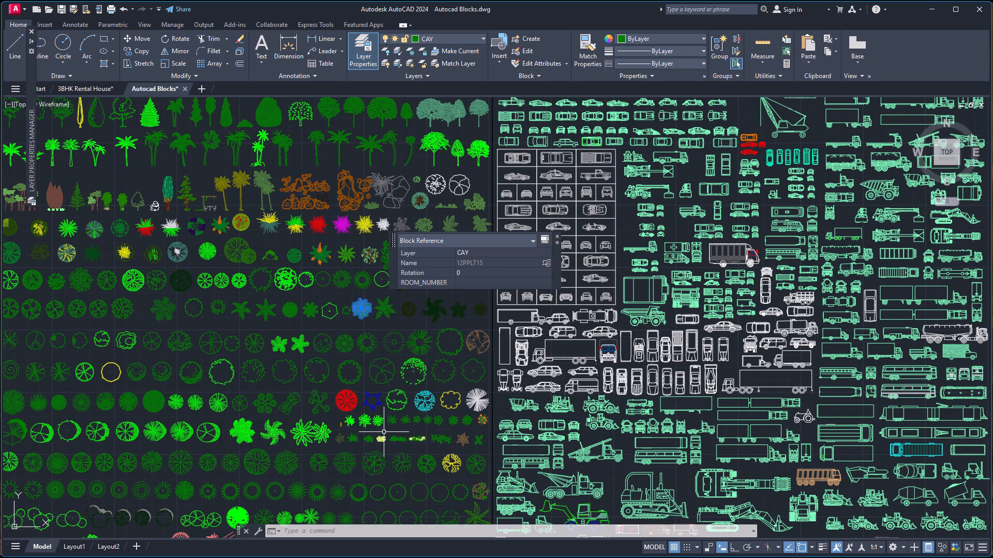
click(401, 391)
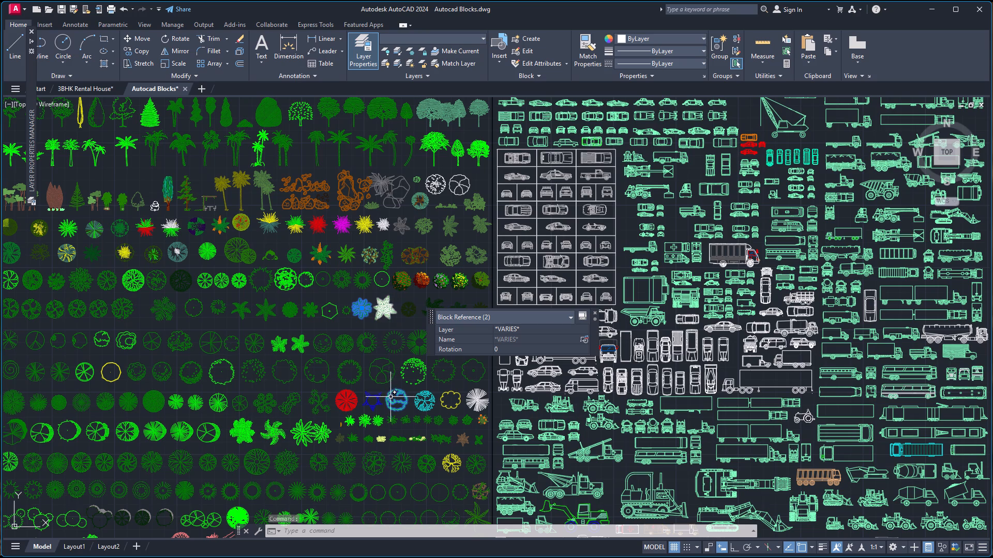
click(393, 402)
click(385, 311)
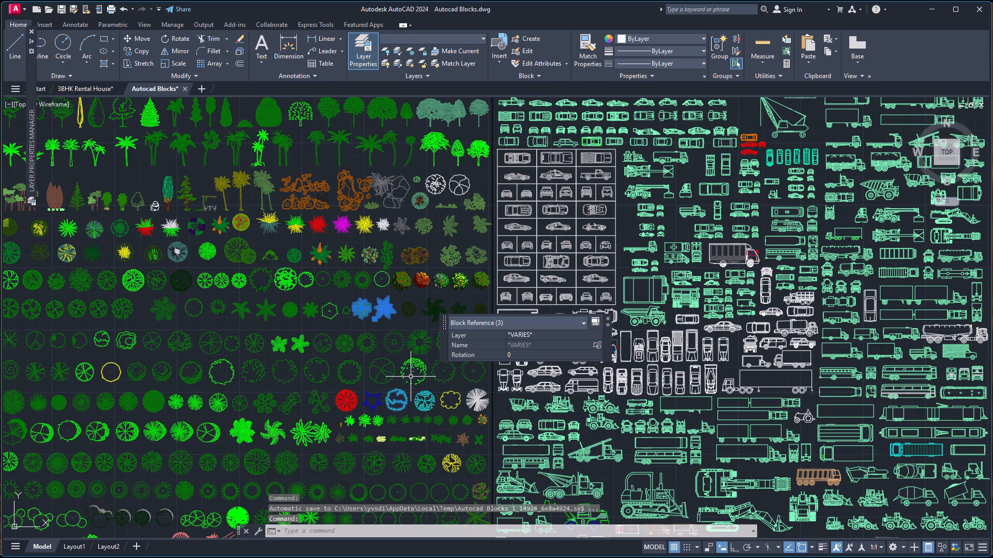
key(ctrl+c)
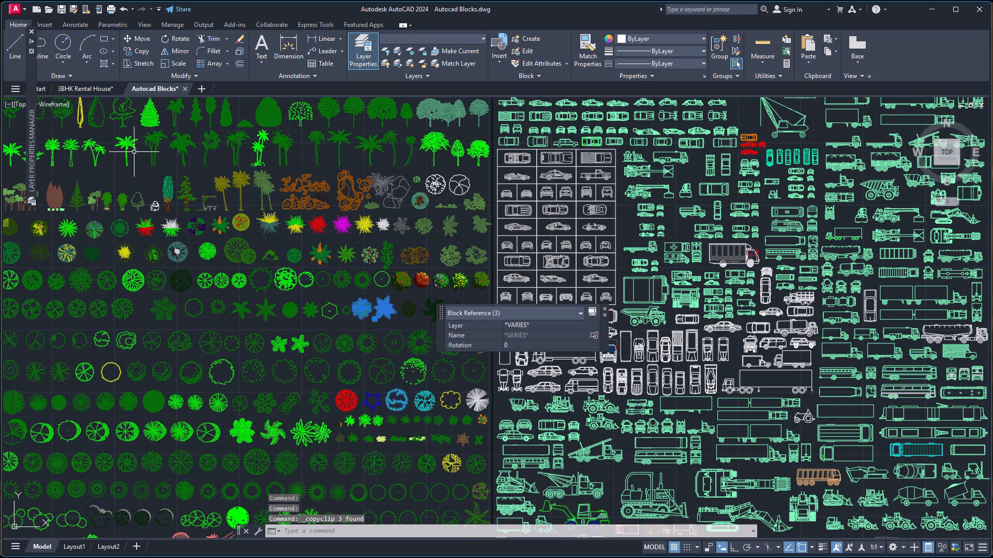
Paste the copied plant blocks into the 3BHK Rental House drawing, in the empty space west of the house.
click(93, 91)
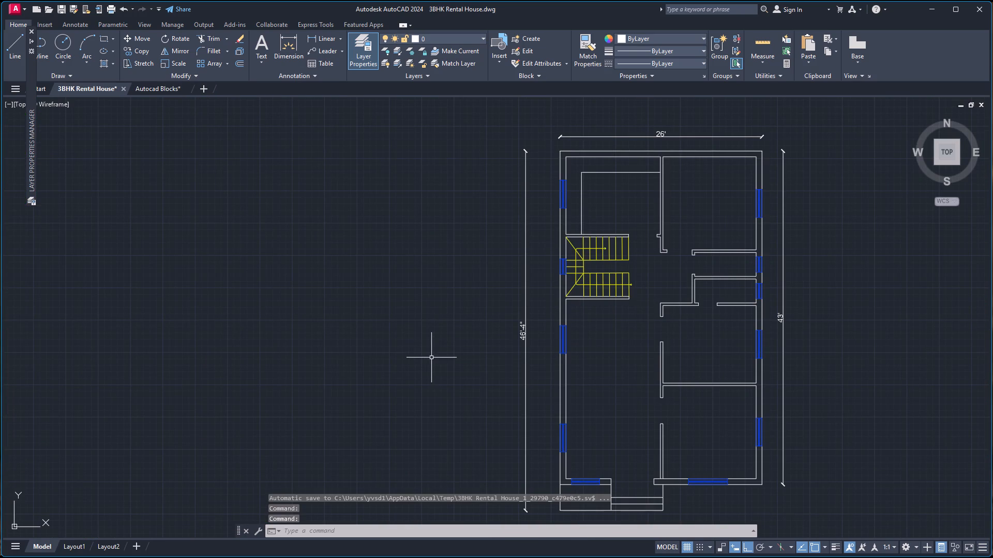
click(431, 358)
key(ctrl+v)
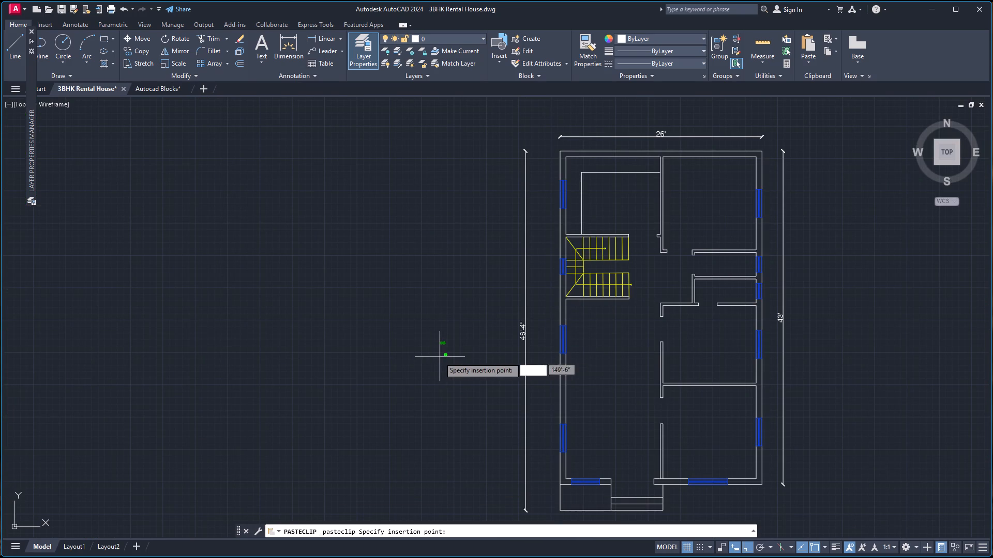
click(443, 363)
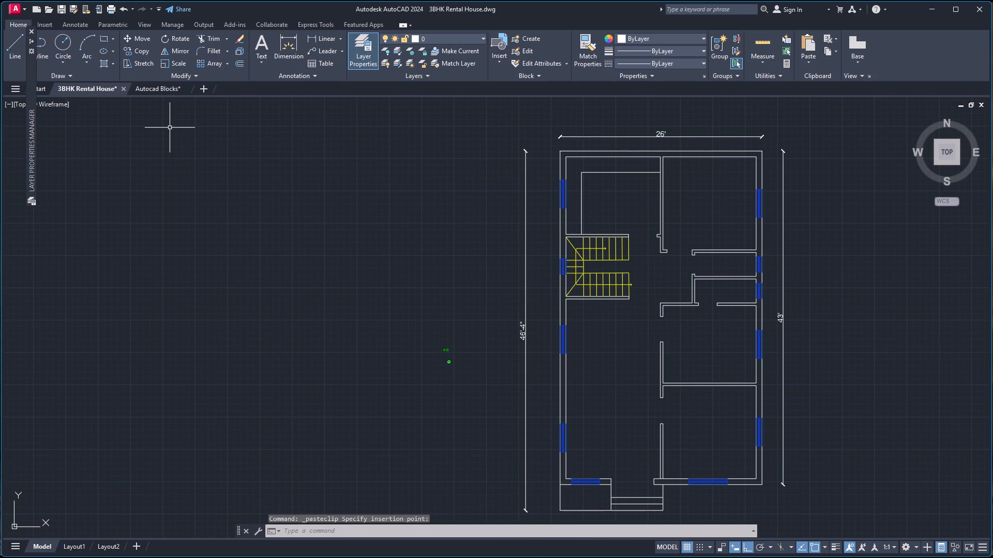
Switch to the Autocad Blocks drawing and look through its Furniture and Kitchens & Baths sections for a plan-view cooktop block.
click(159, 90)
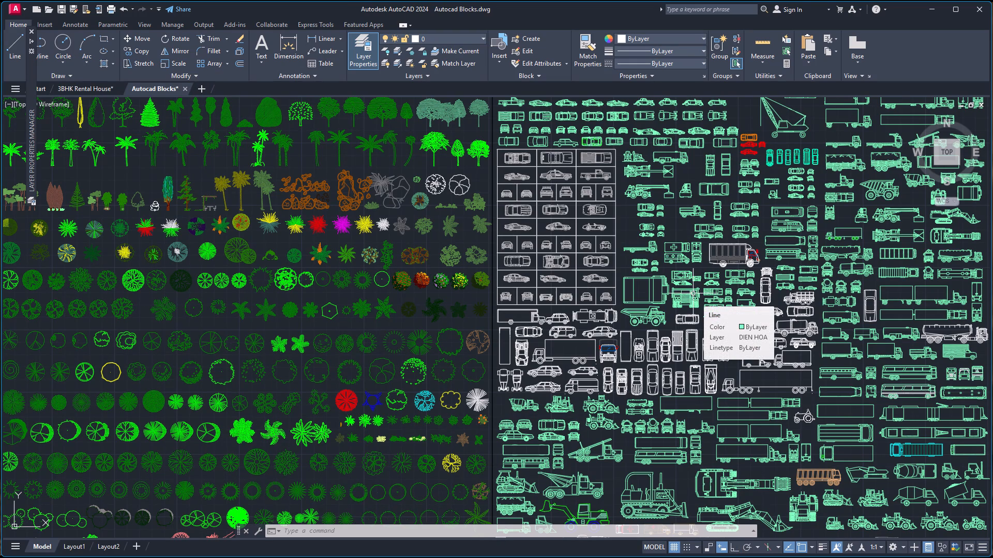
scroll(693, 293, down, 5)
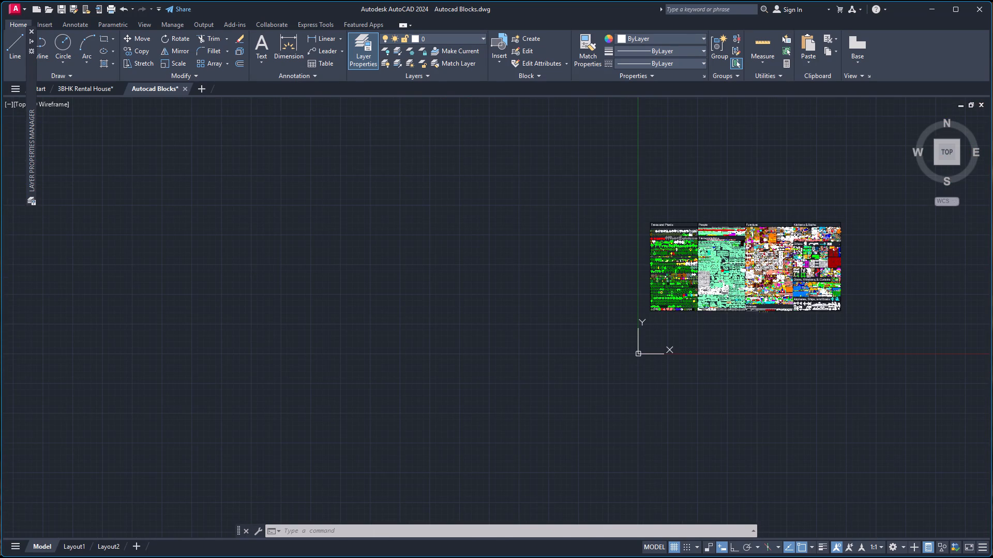
scroll(796, 247, up, 3)
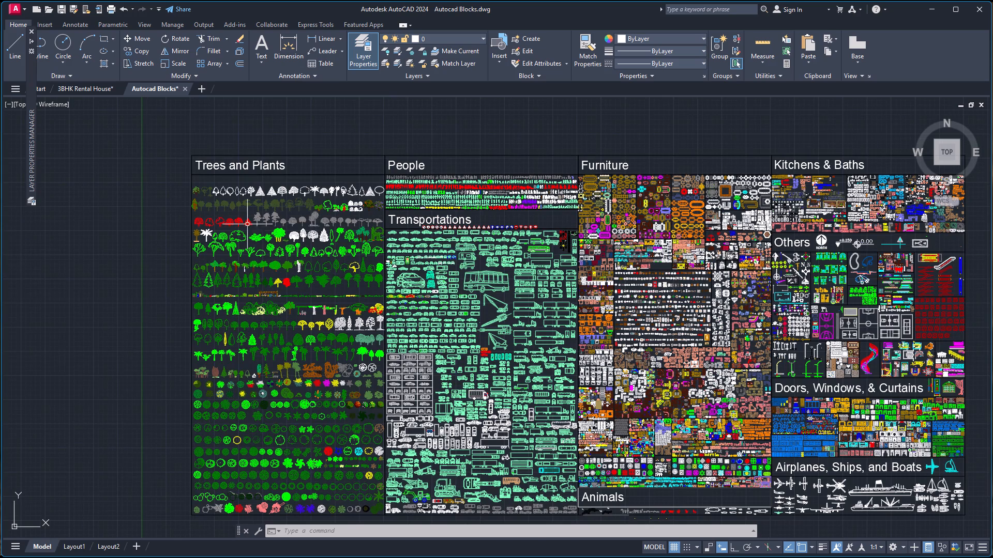
scroll(239, 216, up, 1)
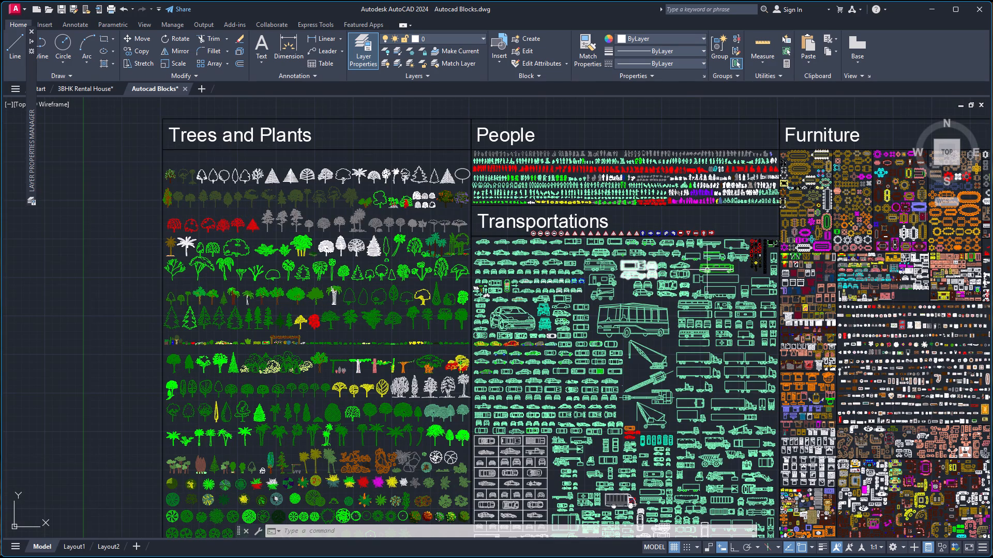
scroll(728, 271, down, 1)
scroll(945, 267, down, 1)
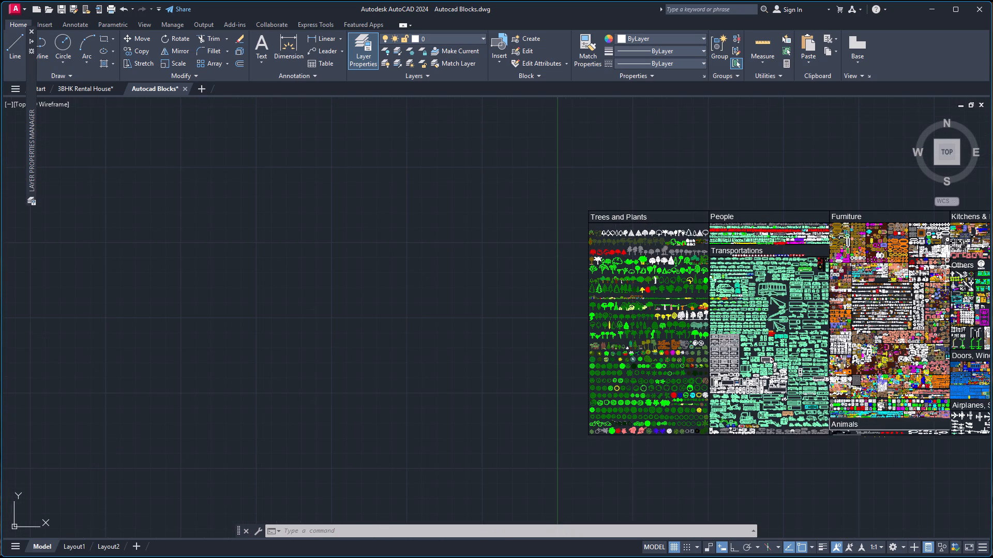
scroll(950, 253, up, 4)
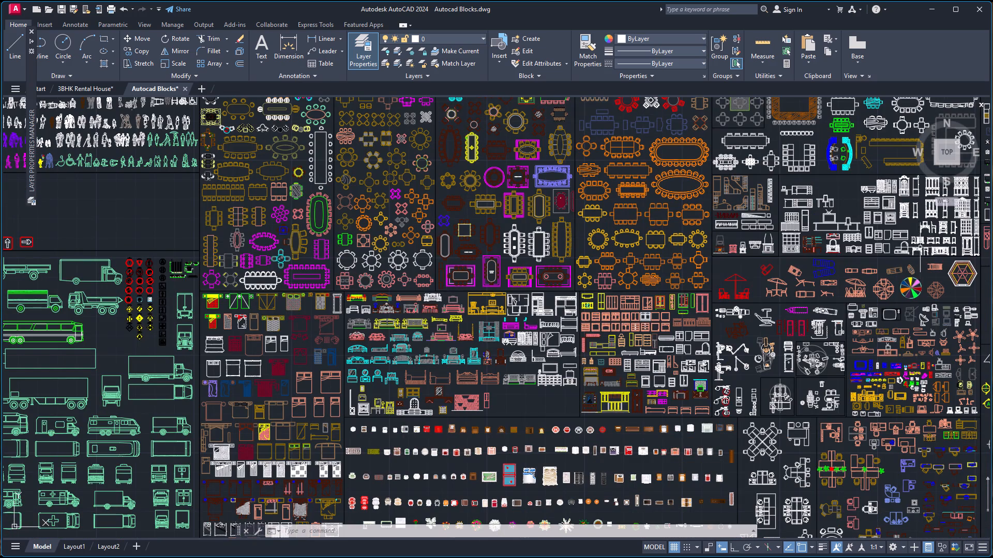
scroll(885, 160, down, 3)
scroll(916, 148, up, 3)
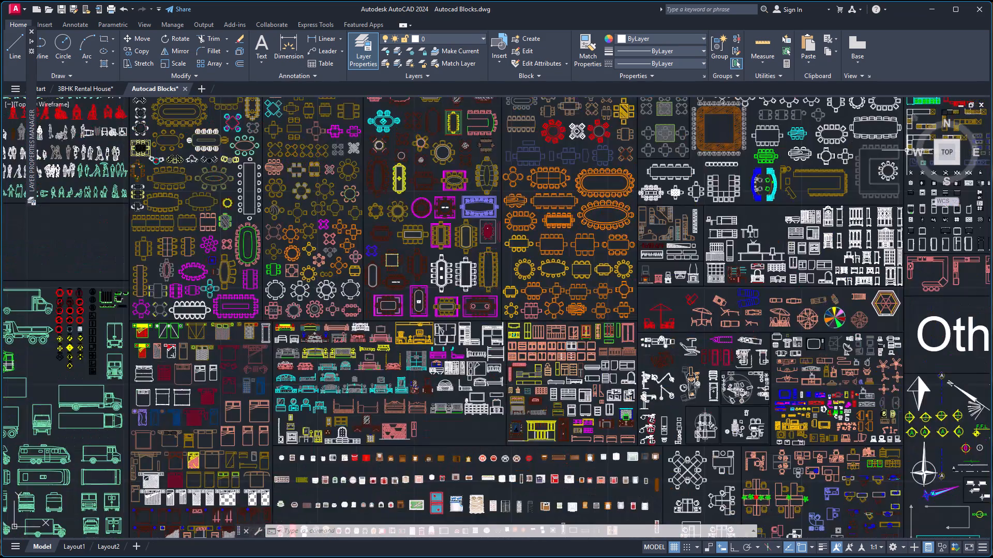
scroll(907, 150, up, 1)
scroll(923, 270, down, 3)
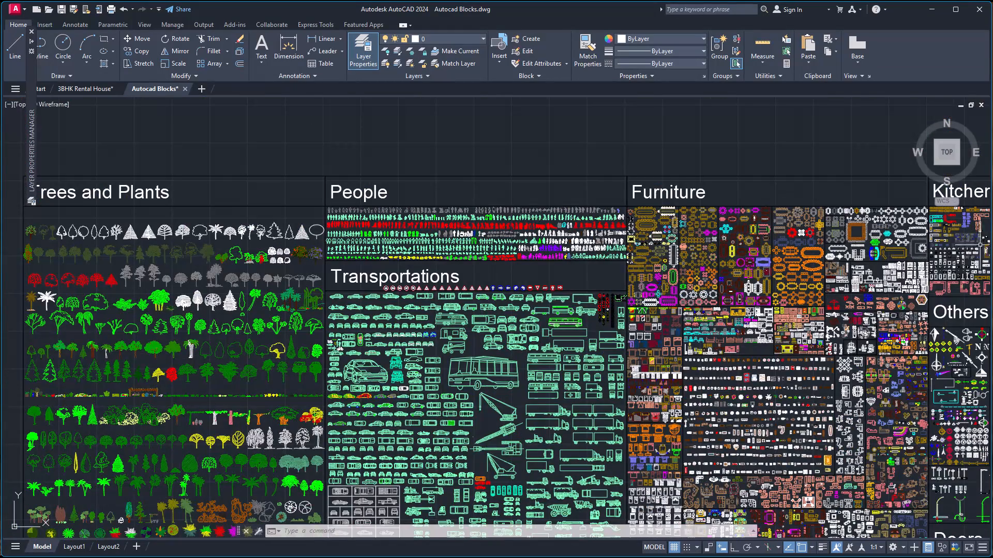
scroll(982, 245, up, 6)
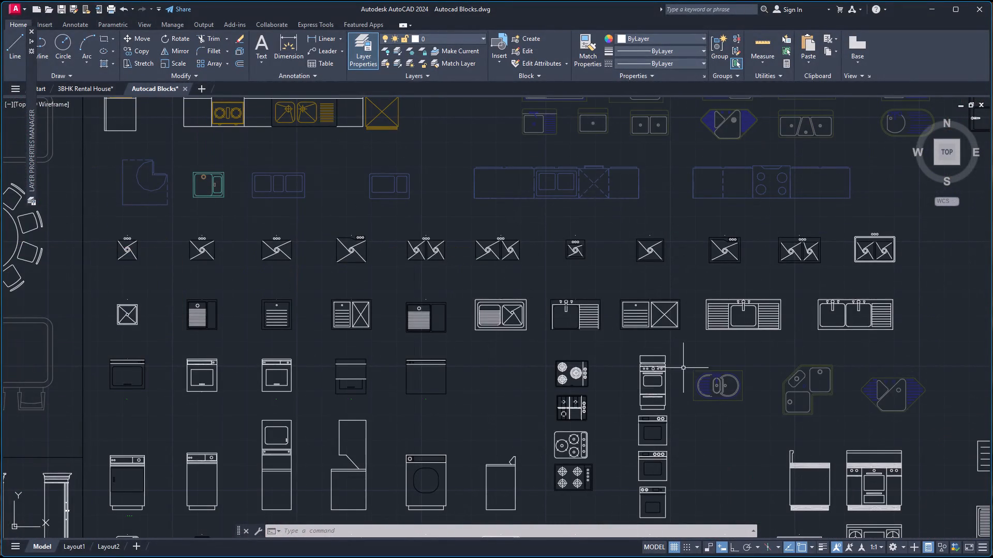
scroll(565, 489, up, 2)
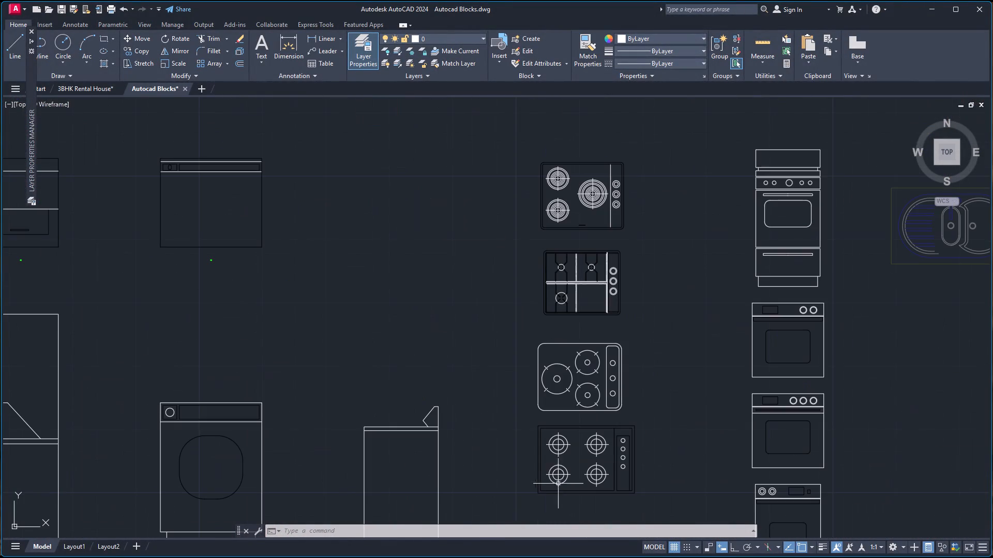
scroll(533, 436, down, 1)
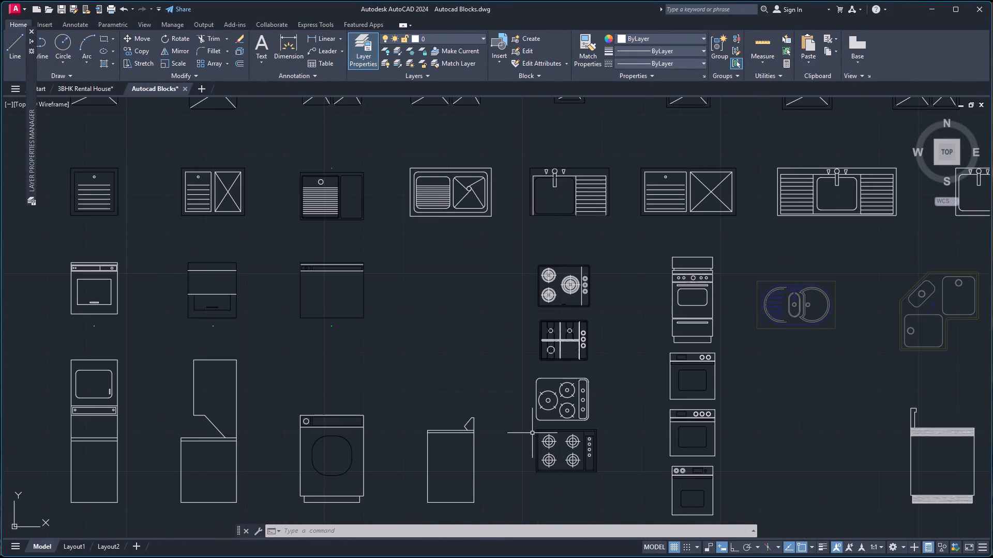
scroll(492, 417, down, 2)
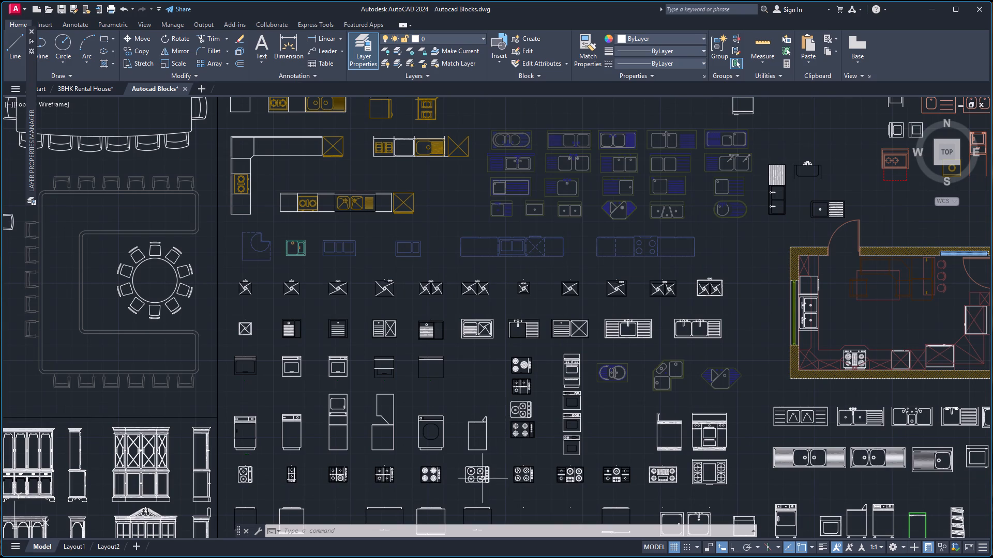
Erase the point above the rounded four-burner cooktop in Kitchens & Baths and copy that cooktop to the clipboard.
scroll(483, 478, up, 2)
click(467, 445)
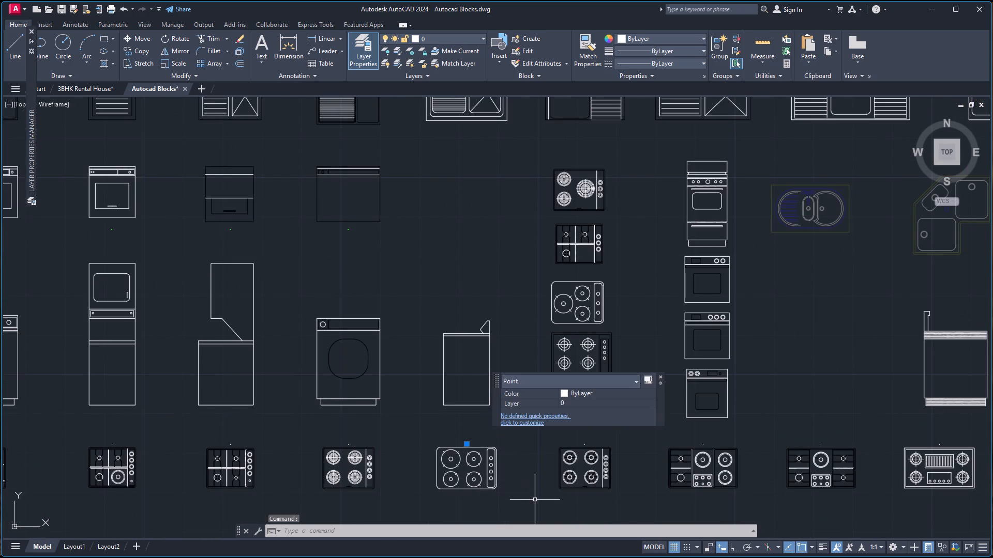
key(Delete)
click(424, 431)
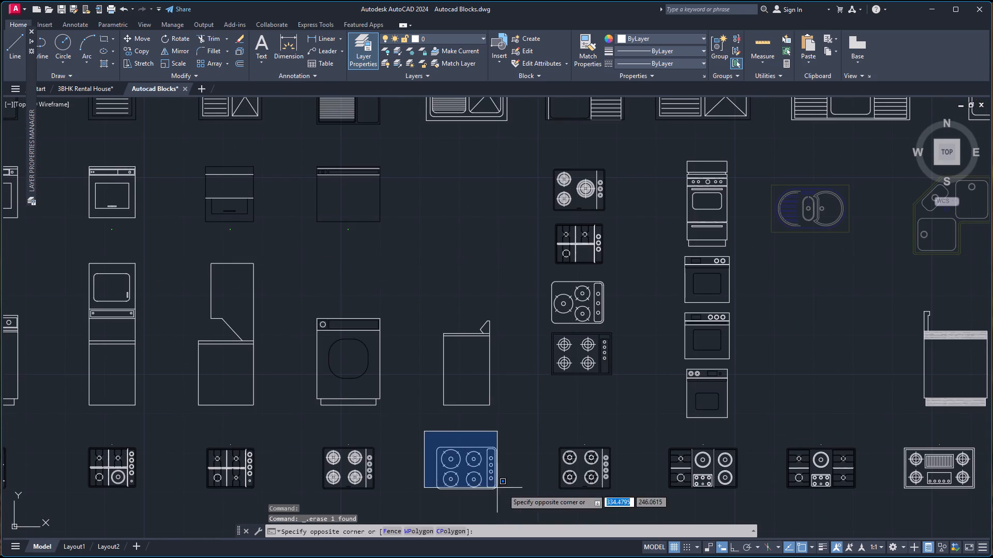
click(522, 497)
key(ctrl+c)
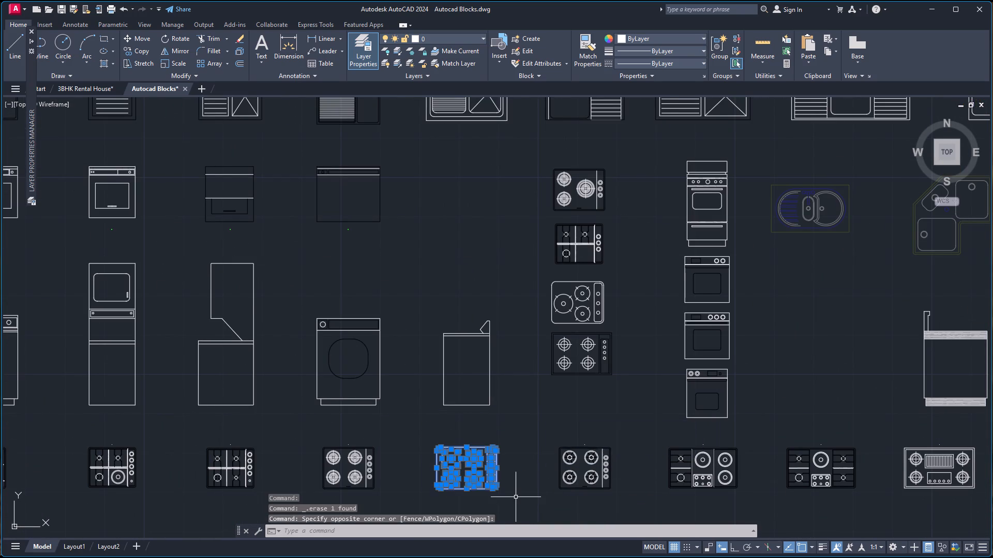
Paste the copied cooktop into the 3BHK Rental House drawing, in the empty space just northwest of the plant blocks.
click(75, 91)
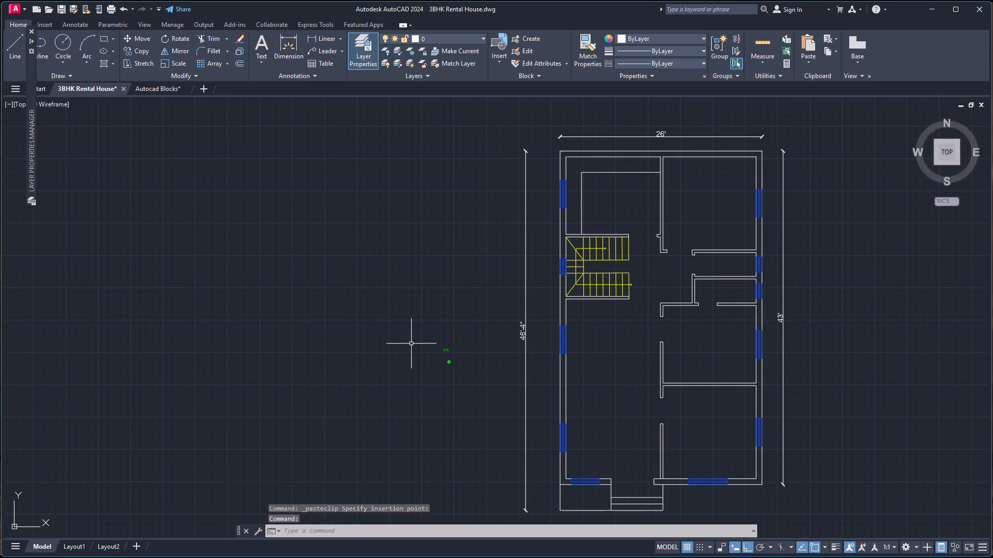
click(400, 313)
key(ctrl+v)
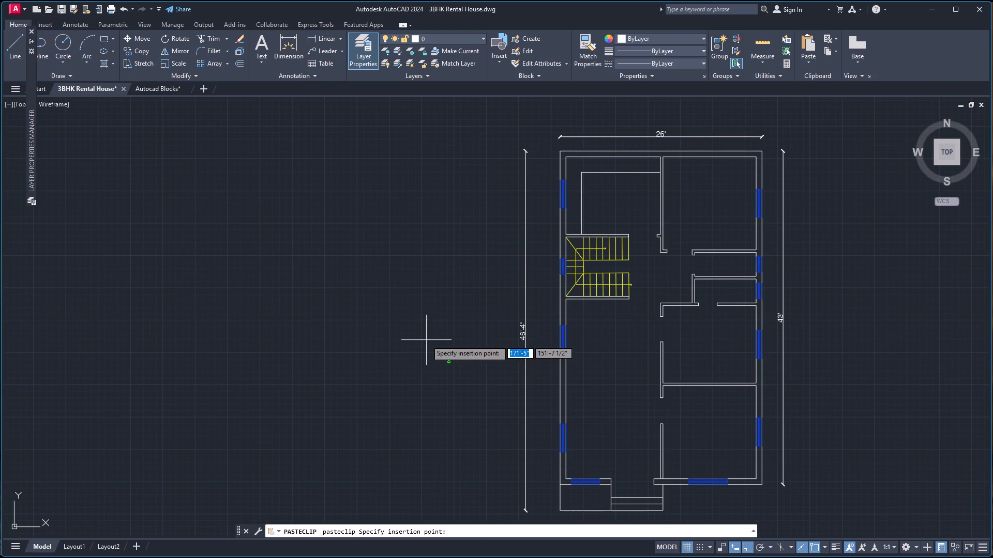
click(422, 333)
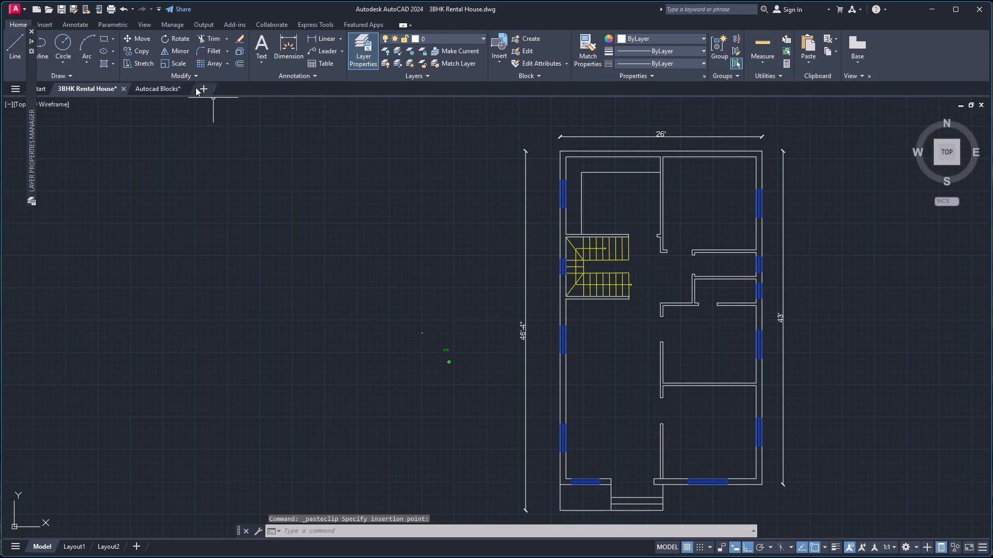
Close the Autocad Blocks drawing without saving its changes.
click(185, 89)
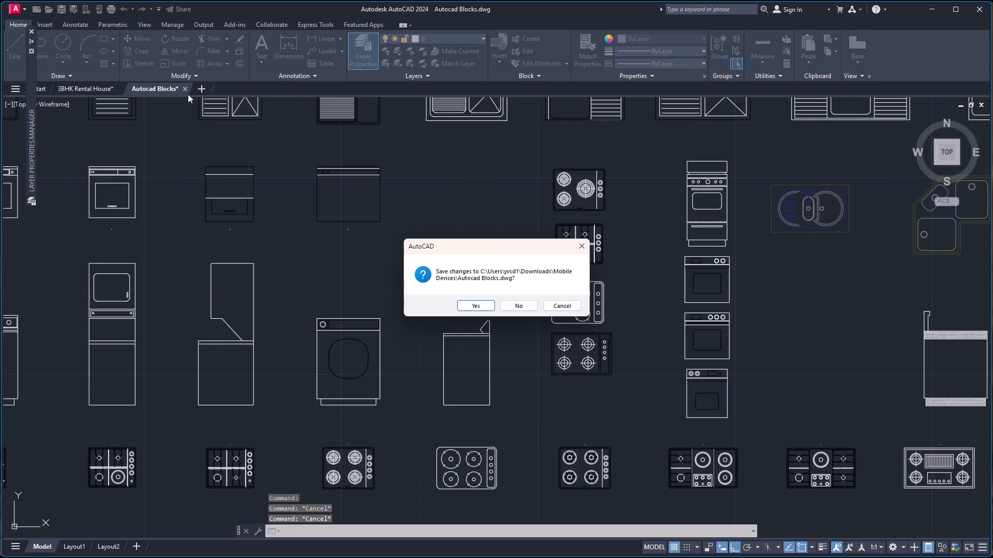
click(519, 305)
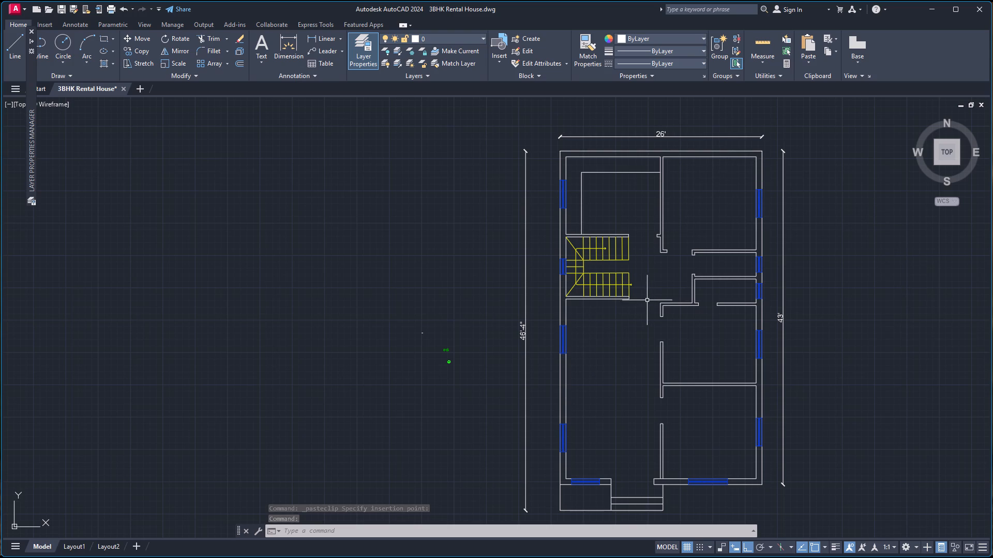
Move the round tree block up beside the two star-shaped plants so all three form a row, turning Ortho off only for placement.
scroll(443, 361, up, 6)
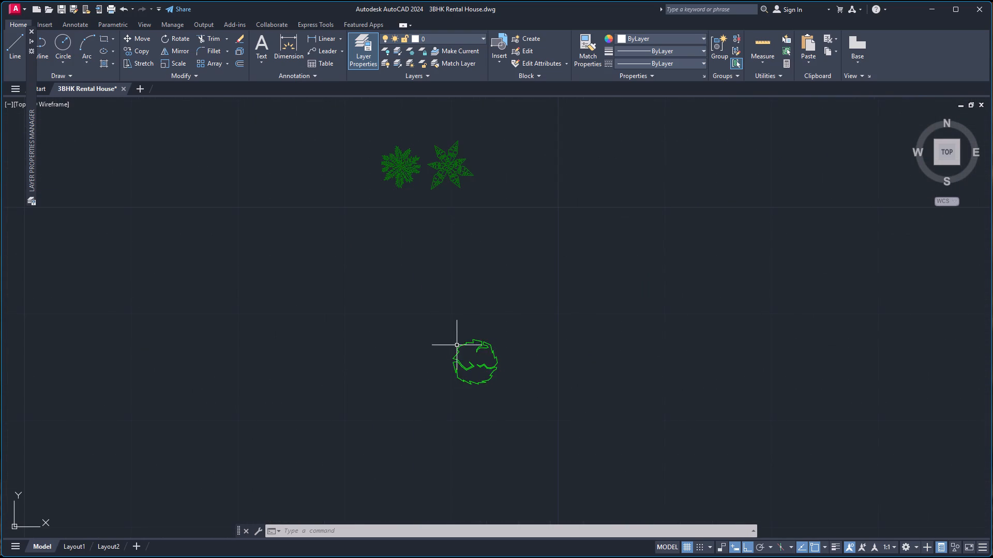
click(468, 342)
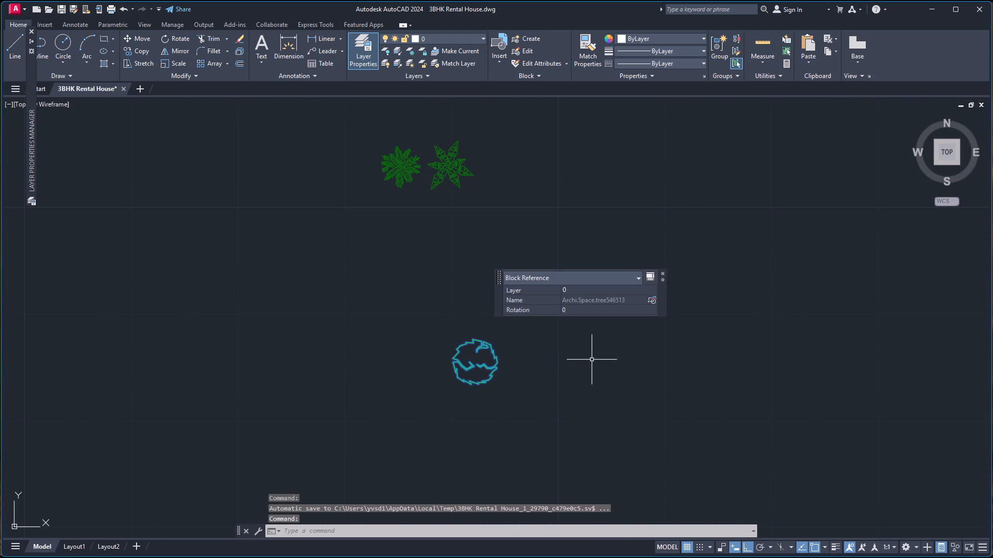
key(m)
key(Return)
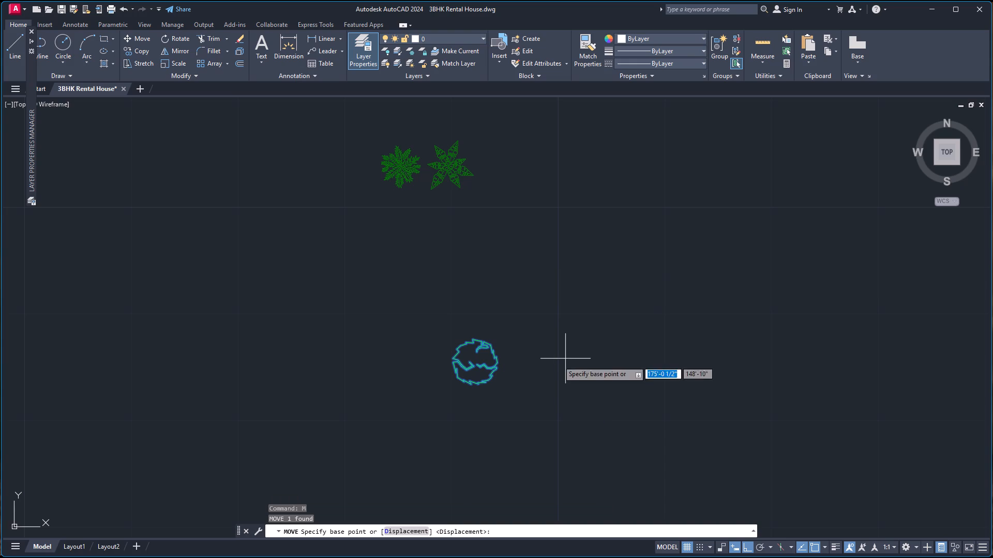
click(475, 365)
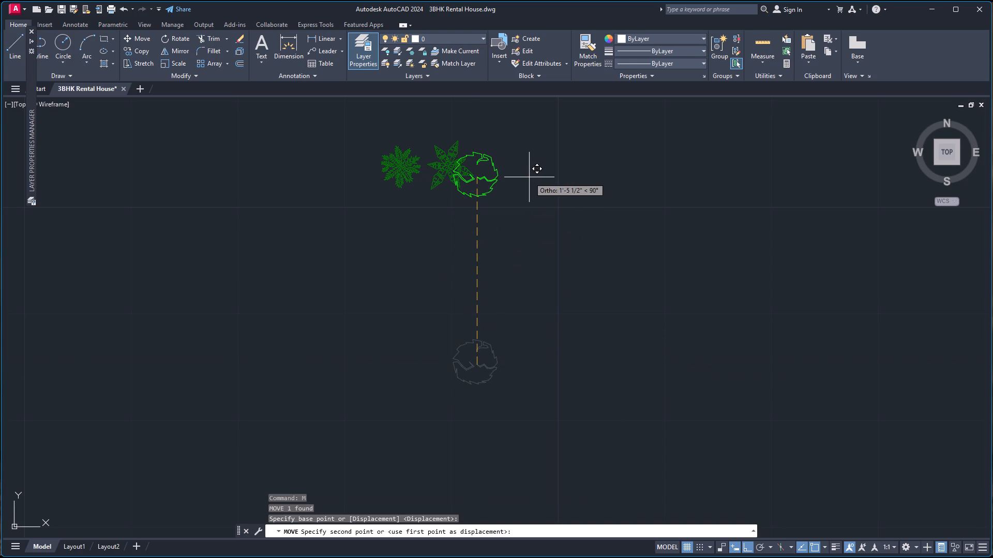
key(F8)
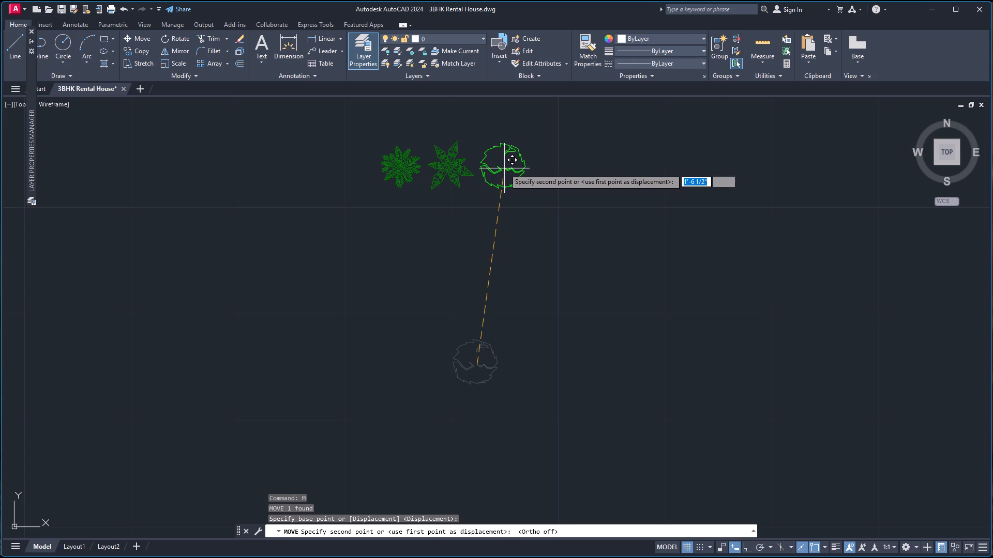
click(504, 168)
key(F8)
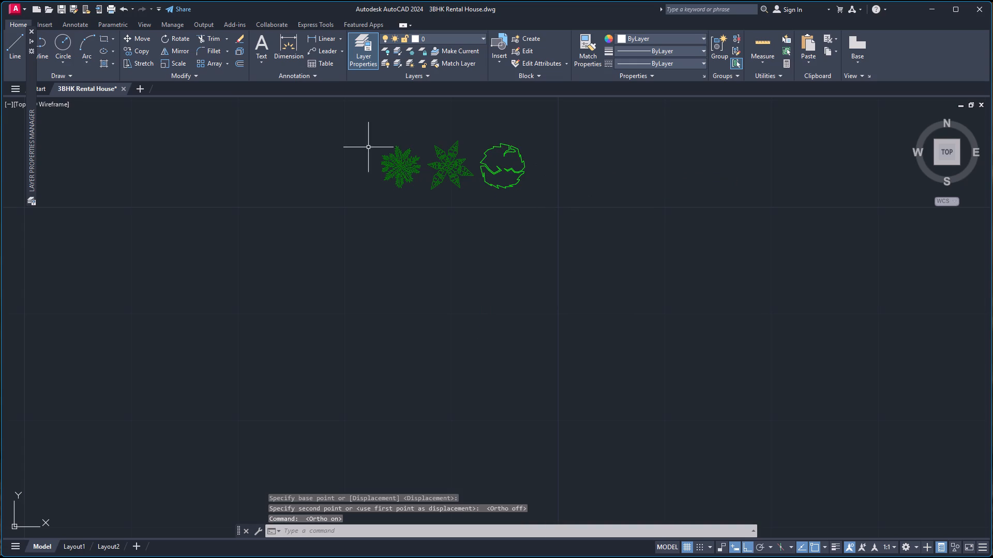
Copy the row of three plants into the rectangular area outside the front window at the house's southwest corner, with Ortho off.
click(353, 141)
click(595, 209)
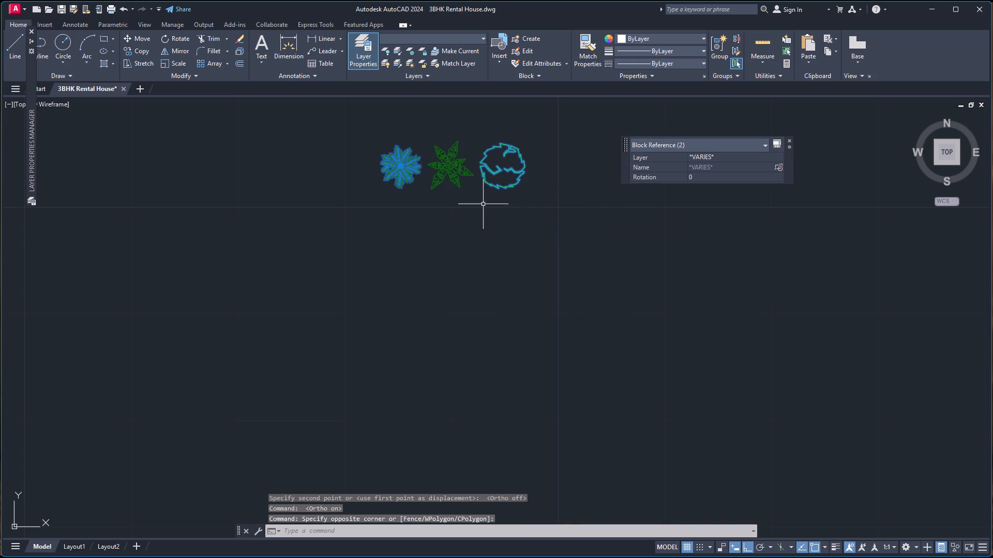
click(460, 172)
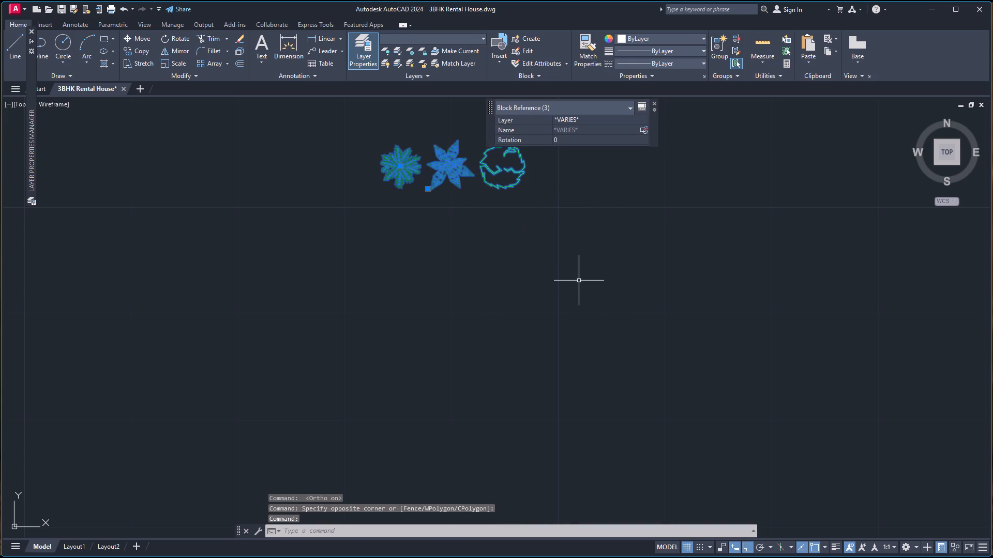
text(co)
key(Return)
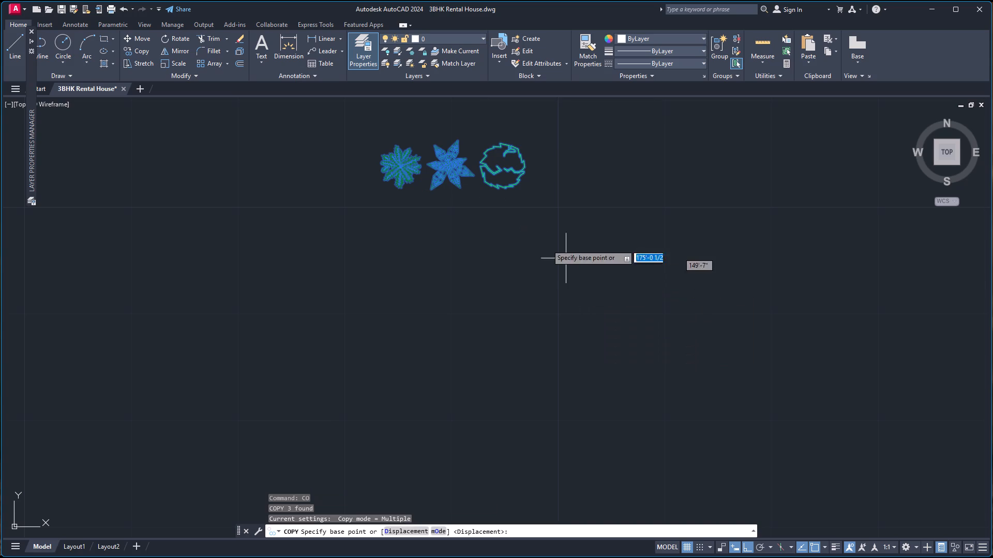
click(447, 163)
scroll(833, 369, down, 5)
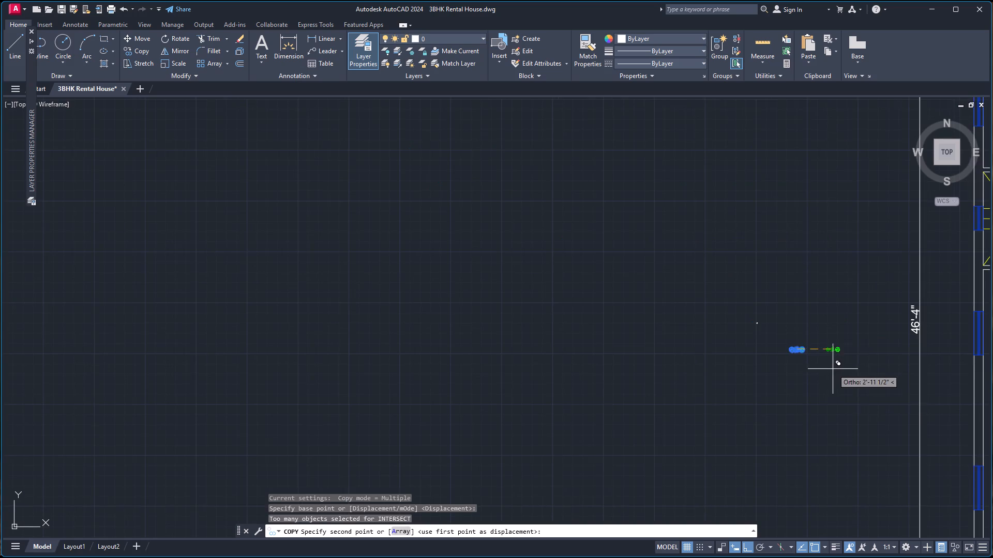
scroll(868, 391, down, 4)
scroll(908, 426, up, 4)
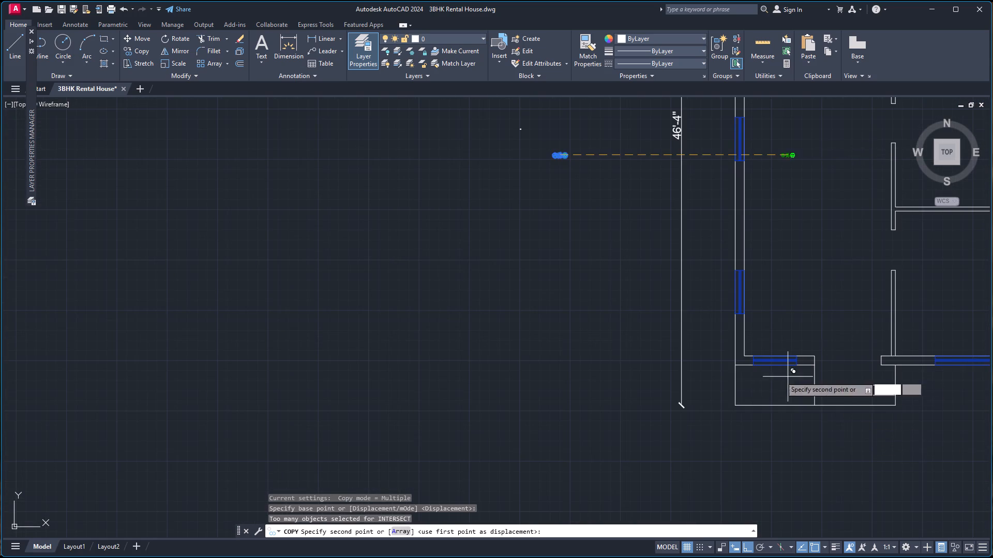
key(F8)
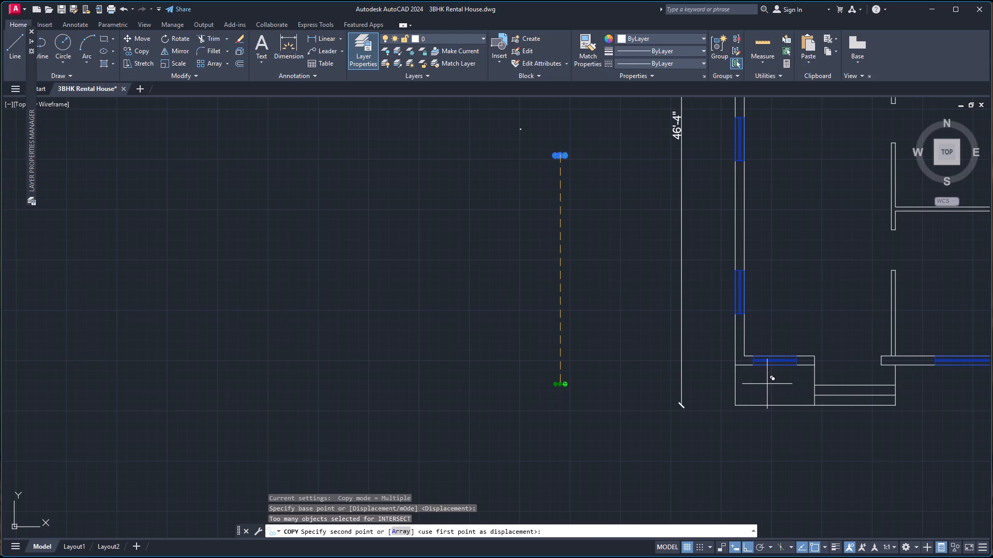
scroll(770, 385, up, 3)
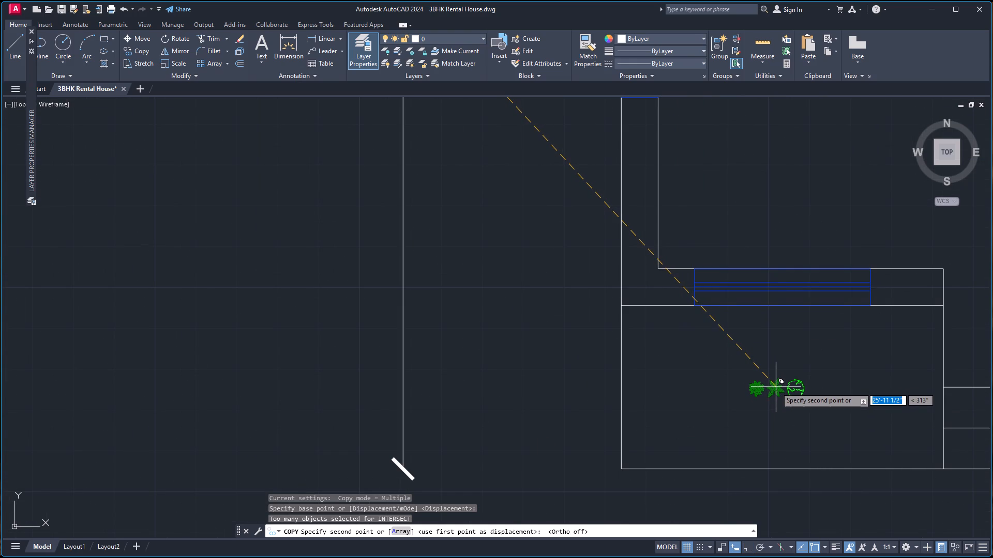
click(776, 387)
key(Escape)
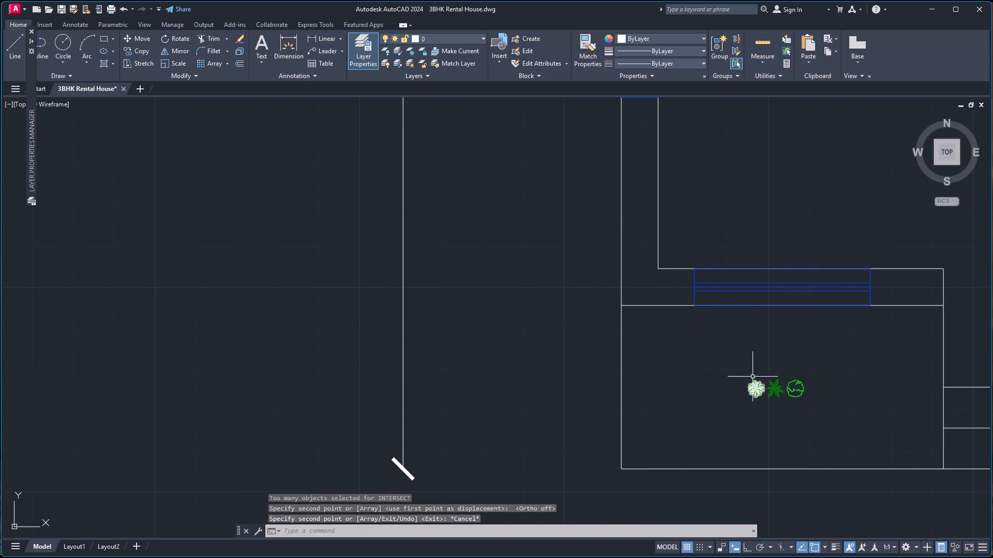
Scale up the copied row of three plants about the middle plant to fill the rectangular area outside the front window.
click(741, 368)
click(826, 407)
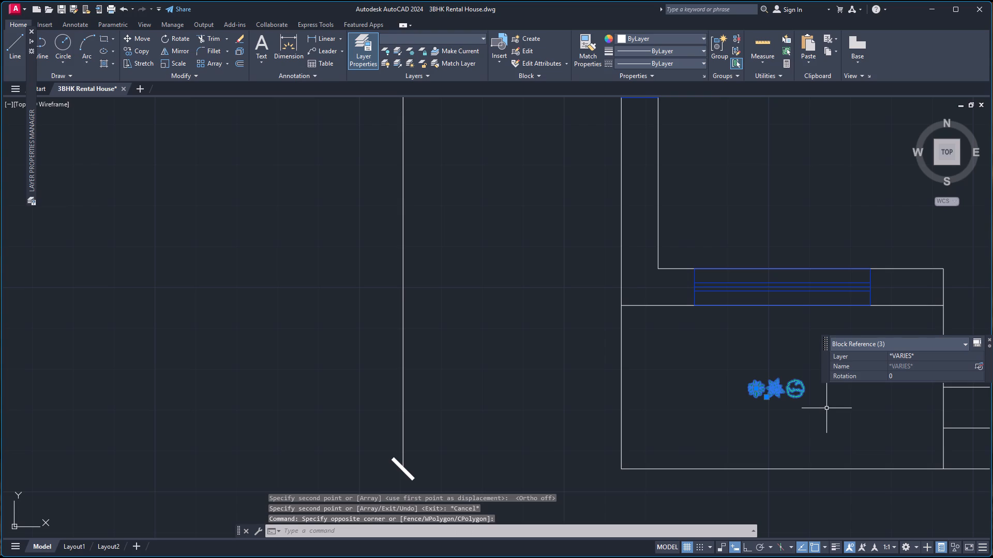
key(s)
key(c)
key(Return)
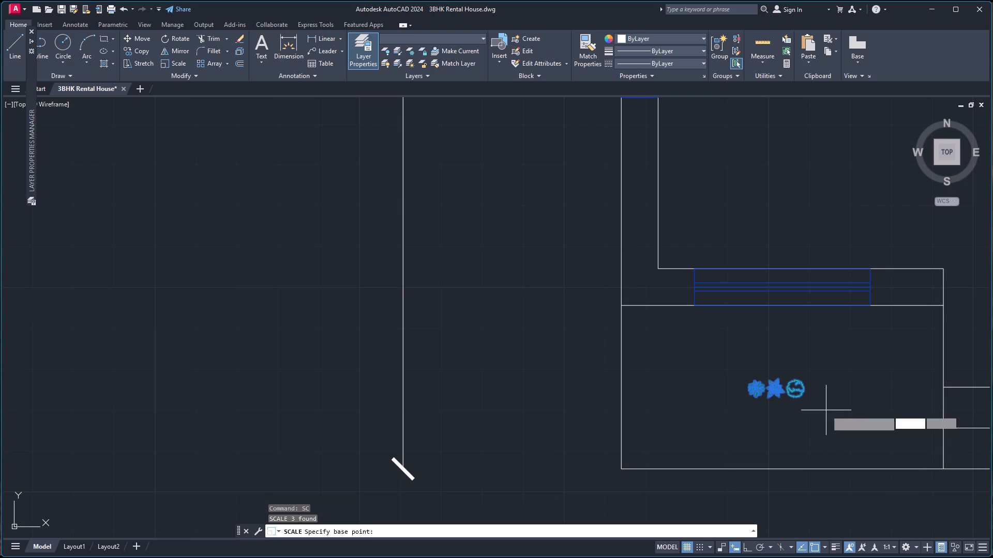
click(773, 388)
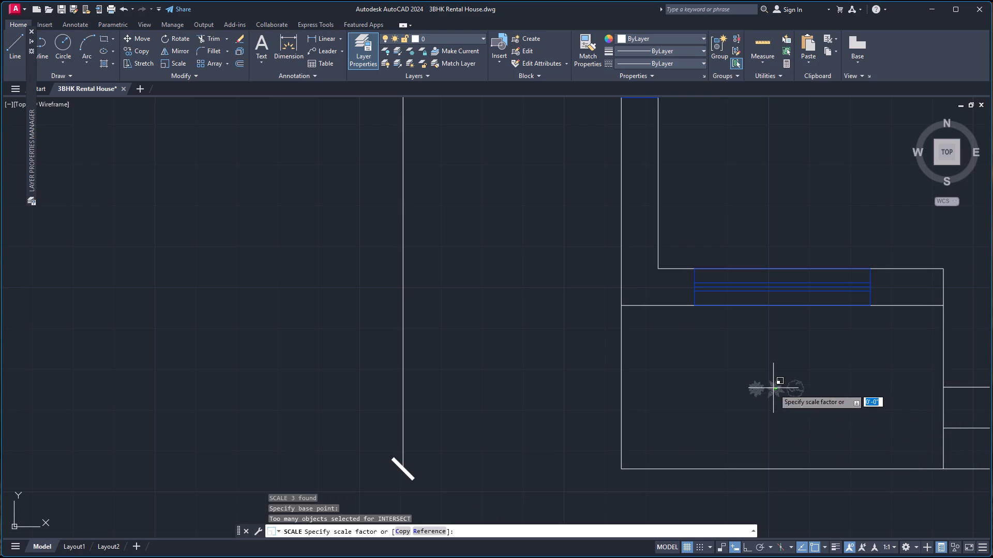
click(894, 441)
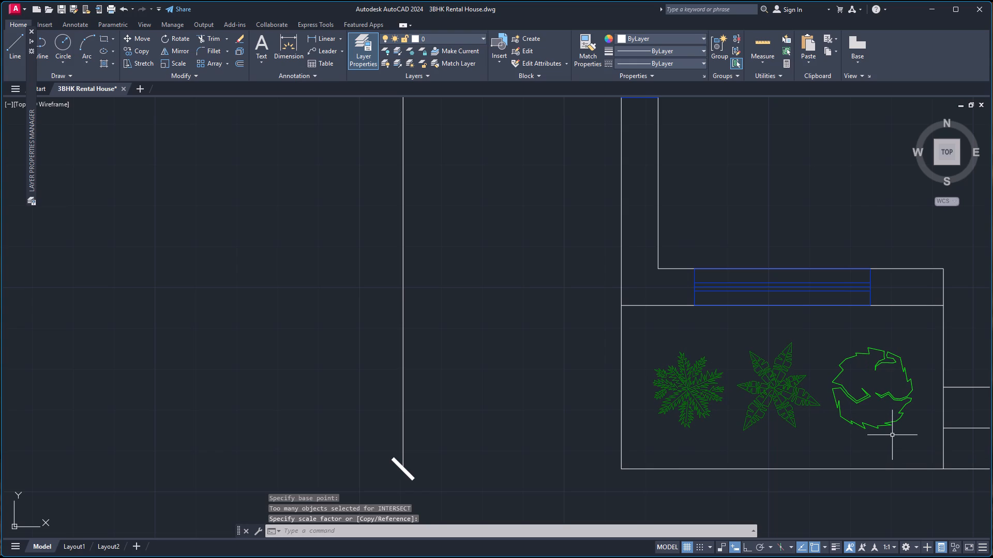
click(778, 393)
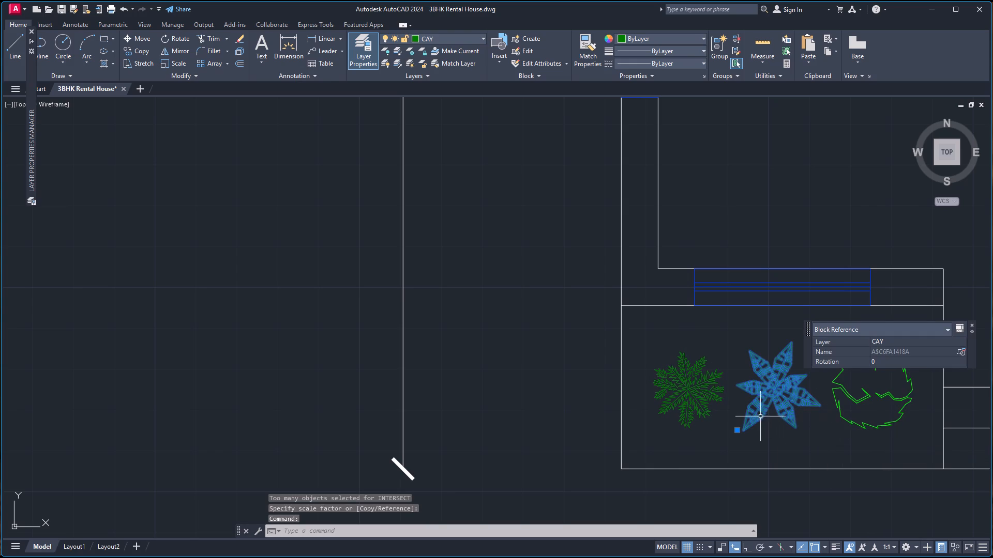
key(Escape)
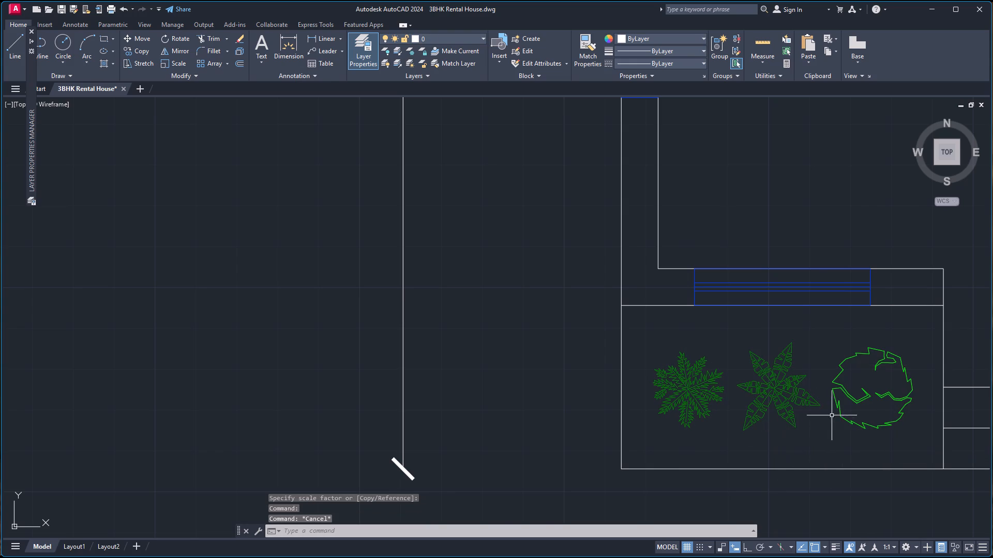
Delete the original row of three plants in the empty space outside the house.
scroll(855, 408, down, 6)
scroll(832, 345, up, 5)
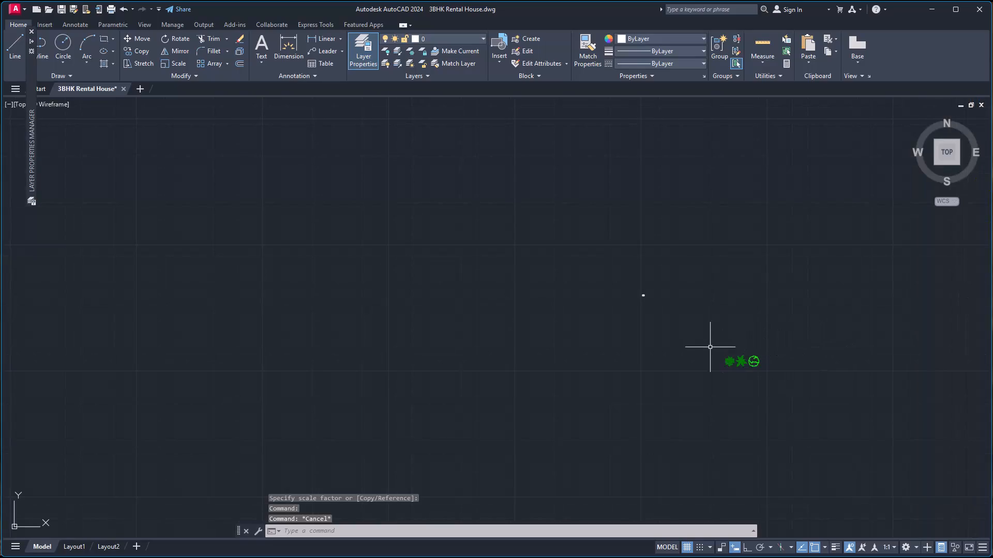
click(703, 338)
click(811, 393)
key(Delete)
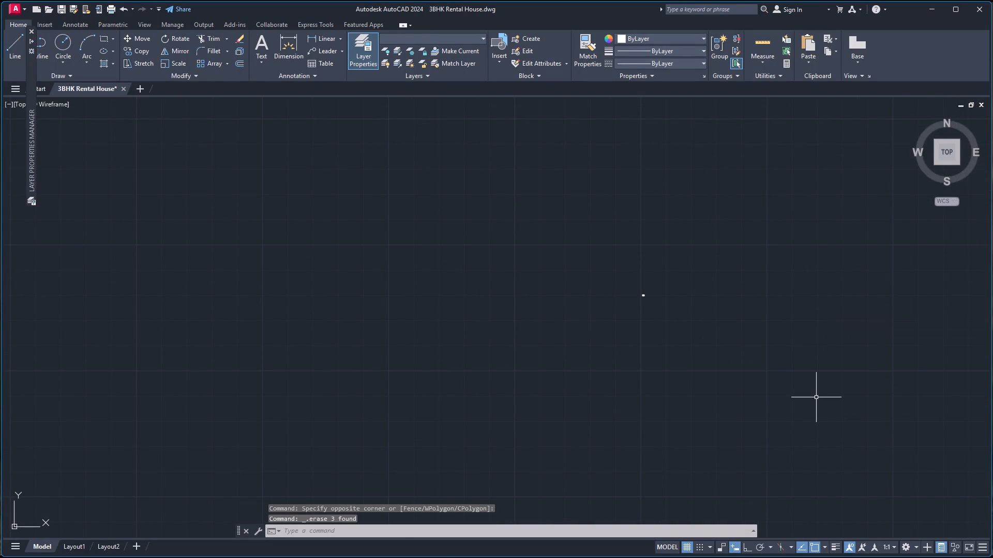
Group all the objects of the pasted cooktop outside the house into a single unnamed group.
scroll(589, 280, up, 4)
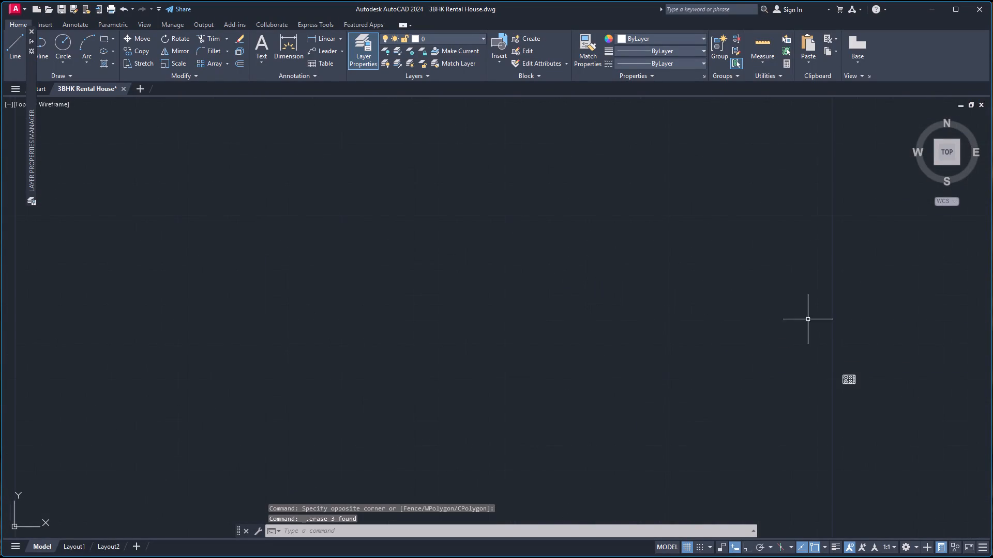
scroll(868, 374, up, 4)
click(663, 316)
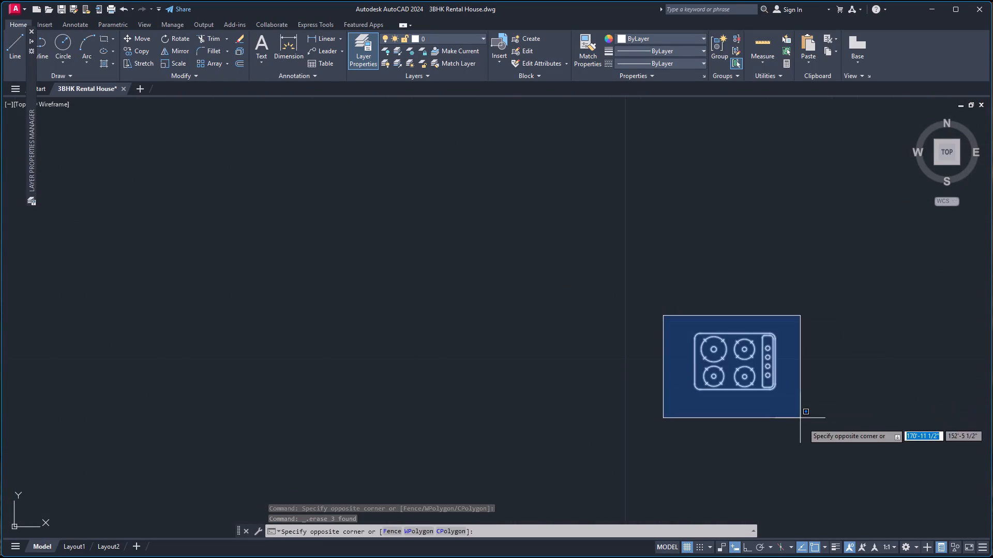
click(806, 427)
key(g)
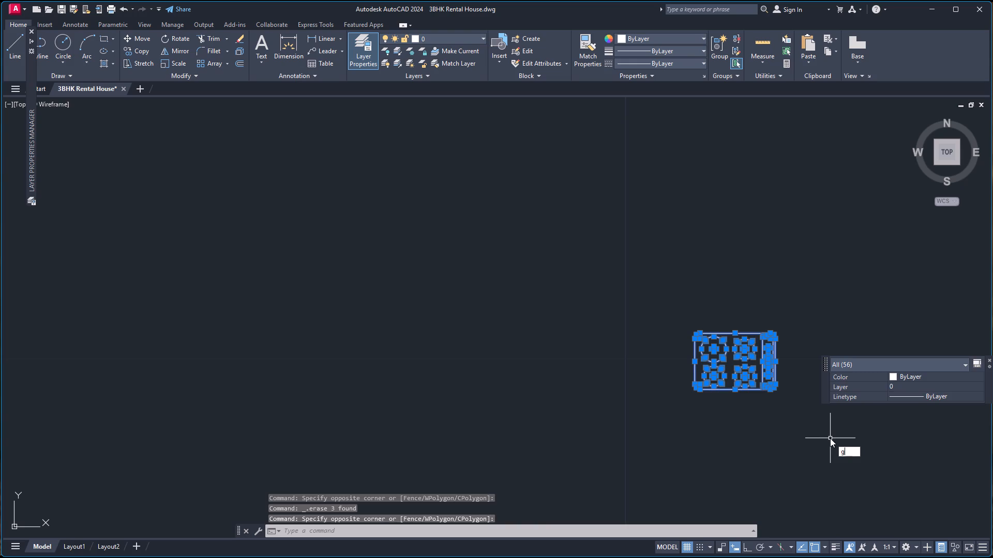
key(Return)
Enlarge the grouped cooktop from its west edge, judging its size against the house plan.
click(650, 292)
click(849, 445)
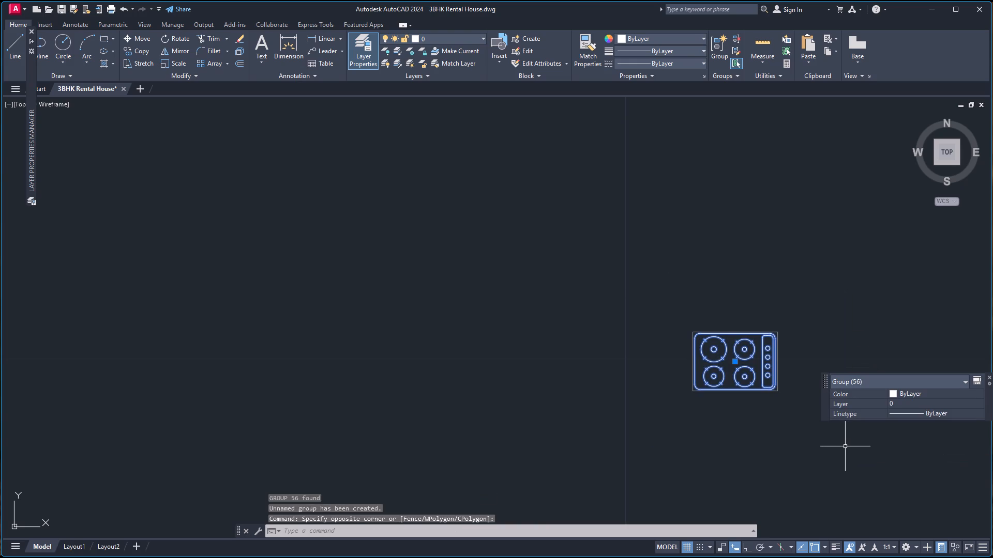
text(sc)
key(Return)
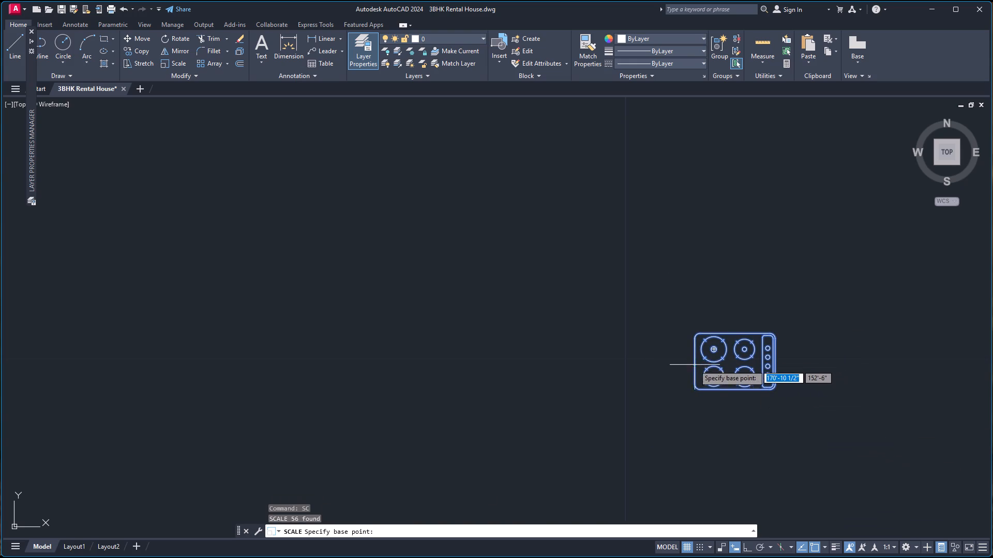
click(695, 364)
scroll(730, 372, down, 5)
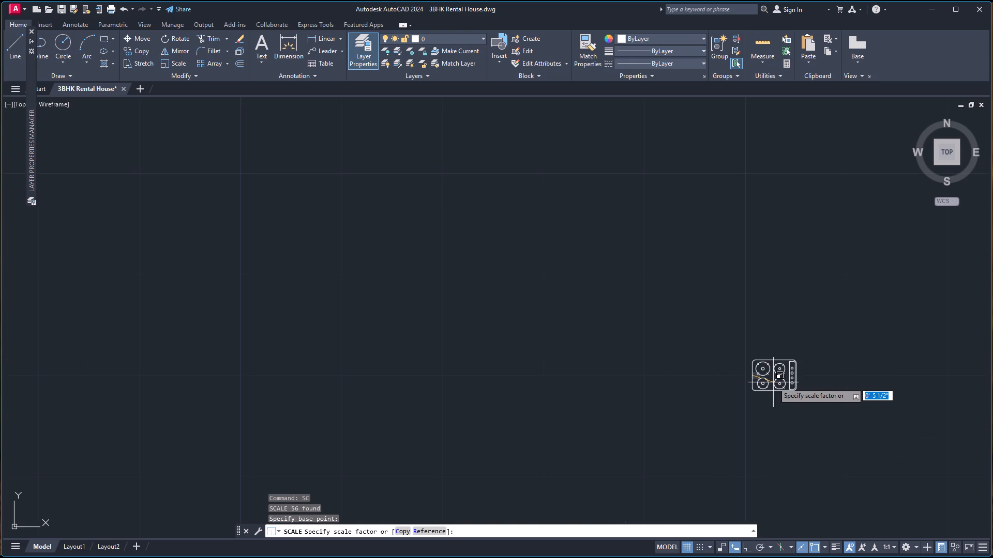
scroll(832, 380, down, 7)
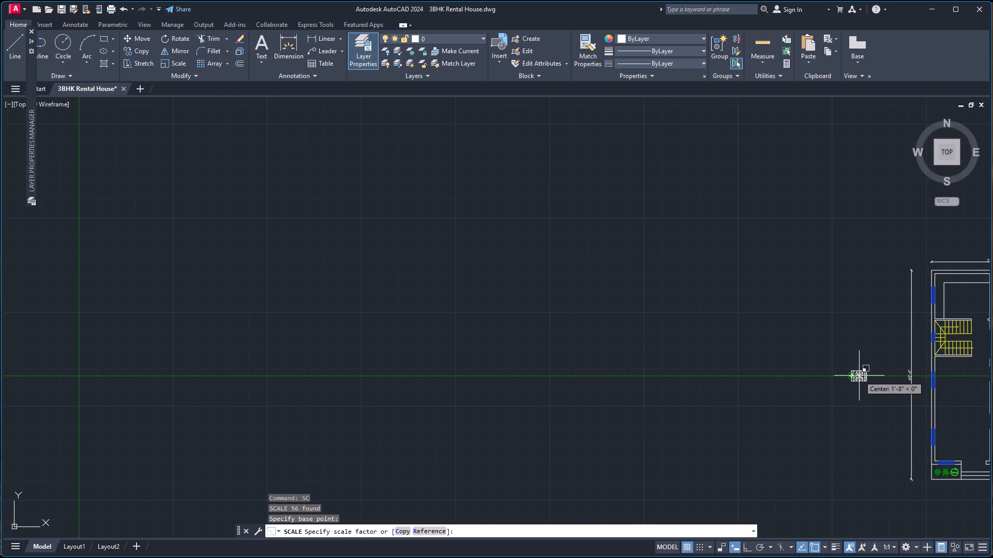
scroll(858, 378, up, 1)
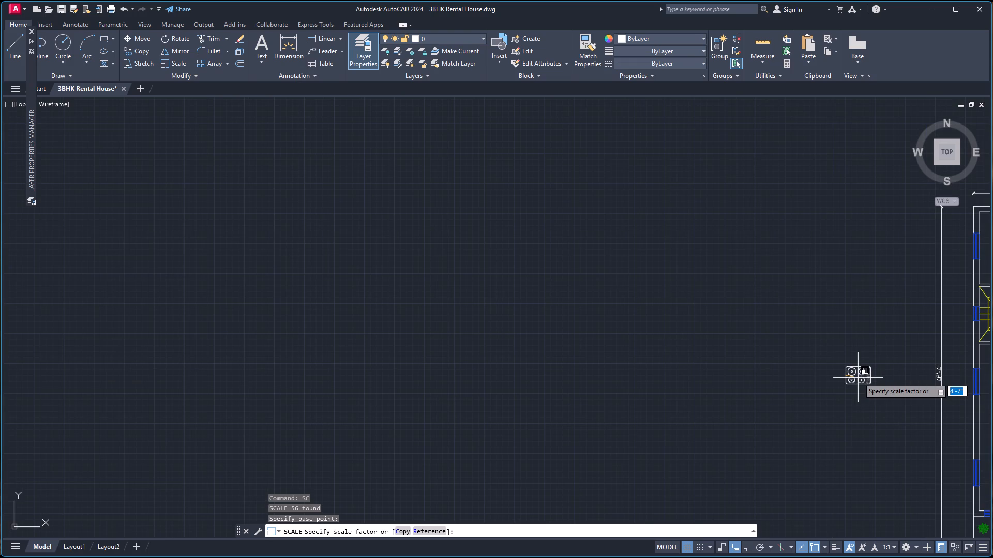
click(858, 378)
Copy the cooktop by its west edge onto the kitchen counter, just inside the west window.
click(832, 352)
click(890, 406)
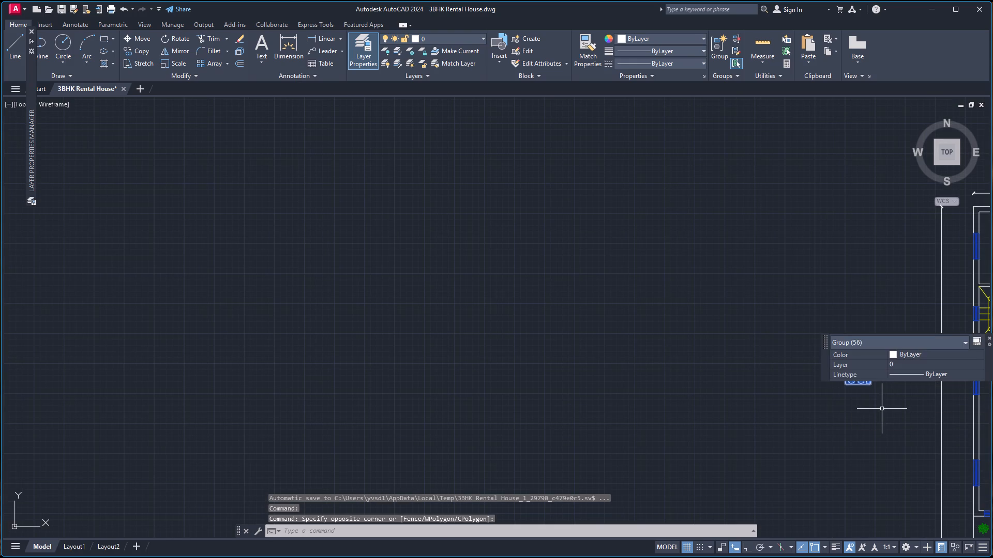
key(c)
key(o)
key(Return)
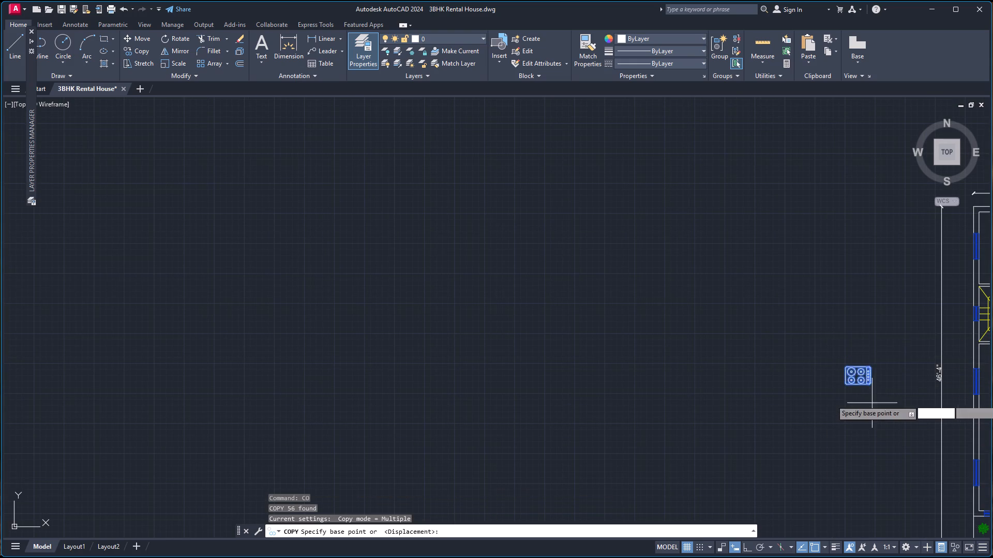
scroll(866, 395, up, 4)
click(718, 277)
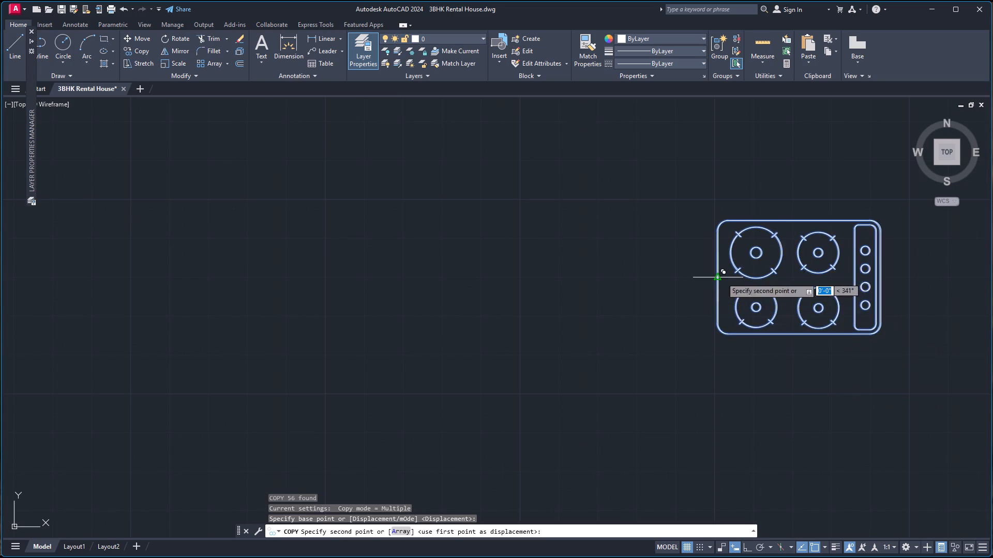
scroll(770, 298, down, 6)
scroll(832, 296, down, 7)
scroll(855, 265, up, 2)
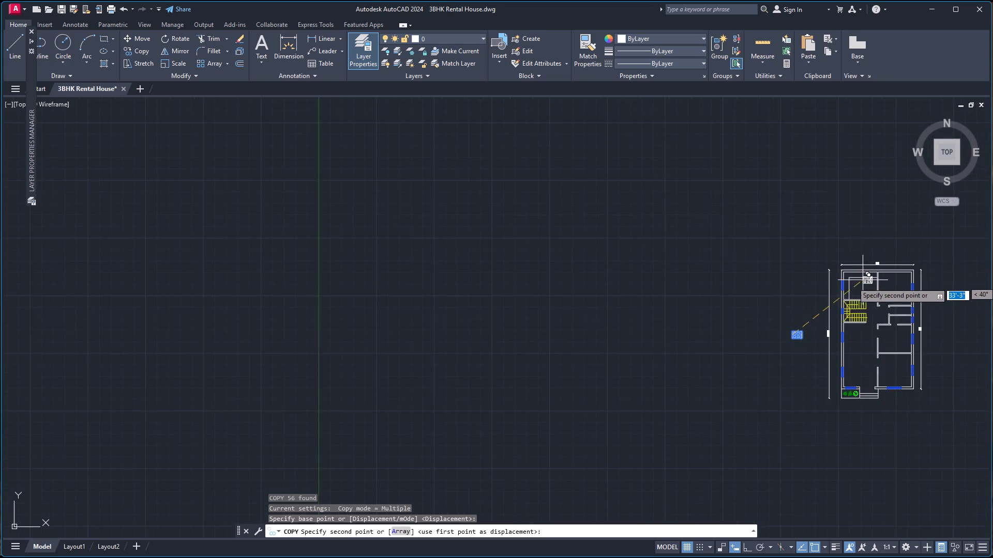
scroll(856, 292, up, 4)
scroll(794, 264, up, 3)
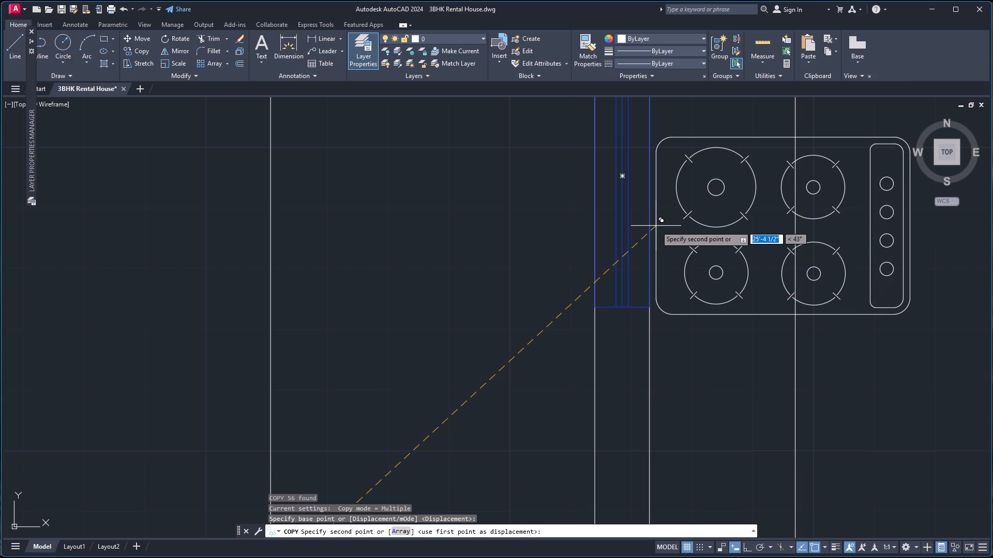
click(656, 226)
key(Escape)
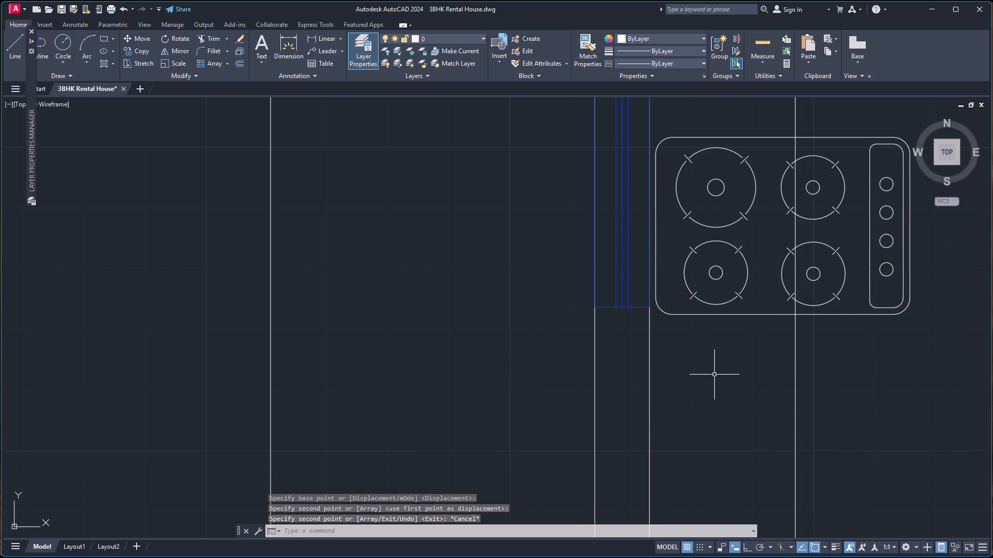
Scale down the copied cooktop from the midpoint of its west edge to fit within the kitchen counter's width.
click(911, 245)
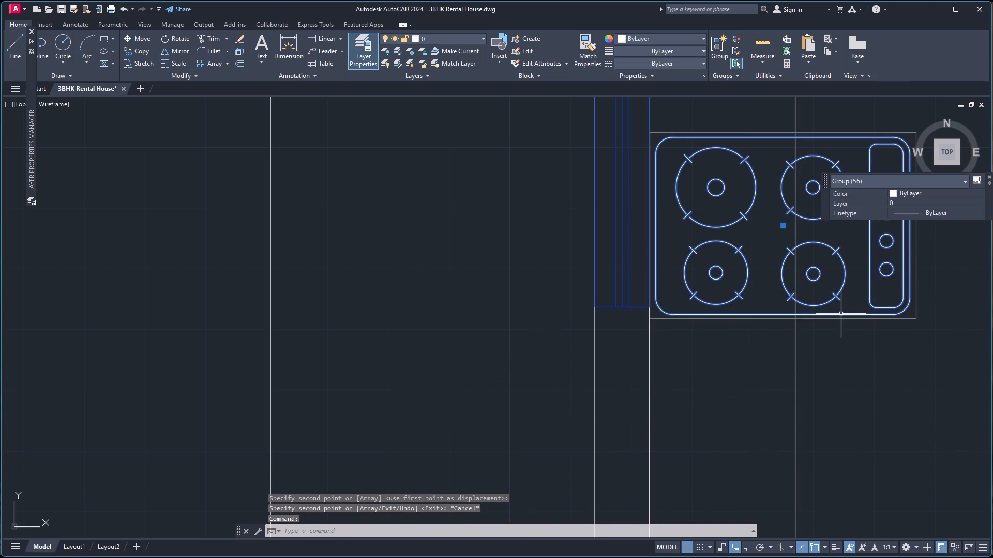
key(s)
key(c)
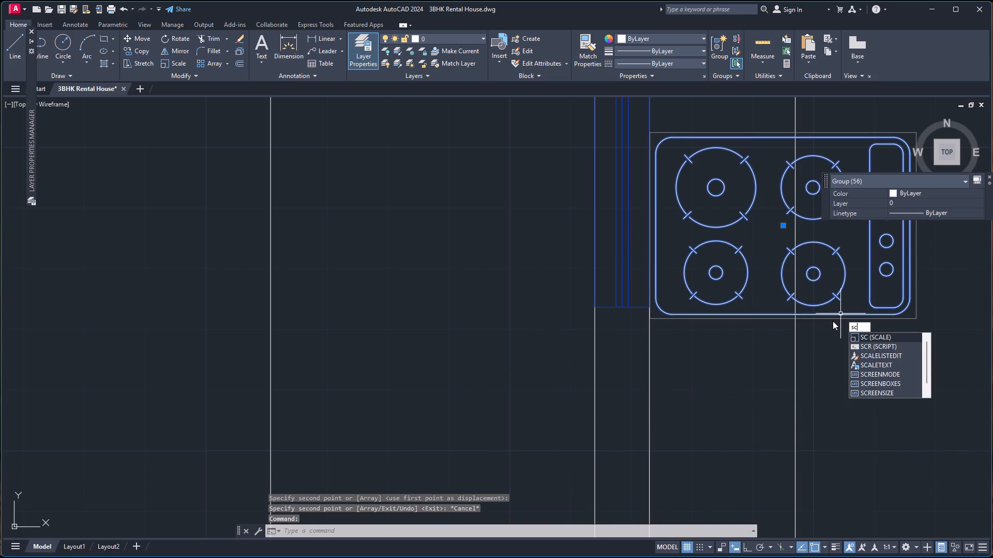
key(Return)
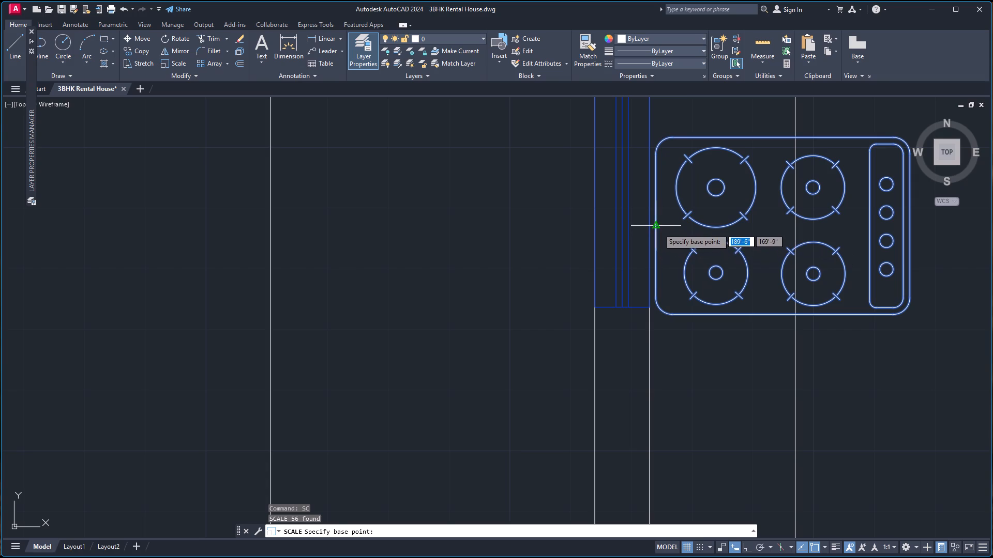
click(656, 225)
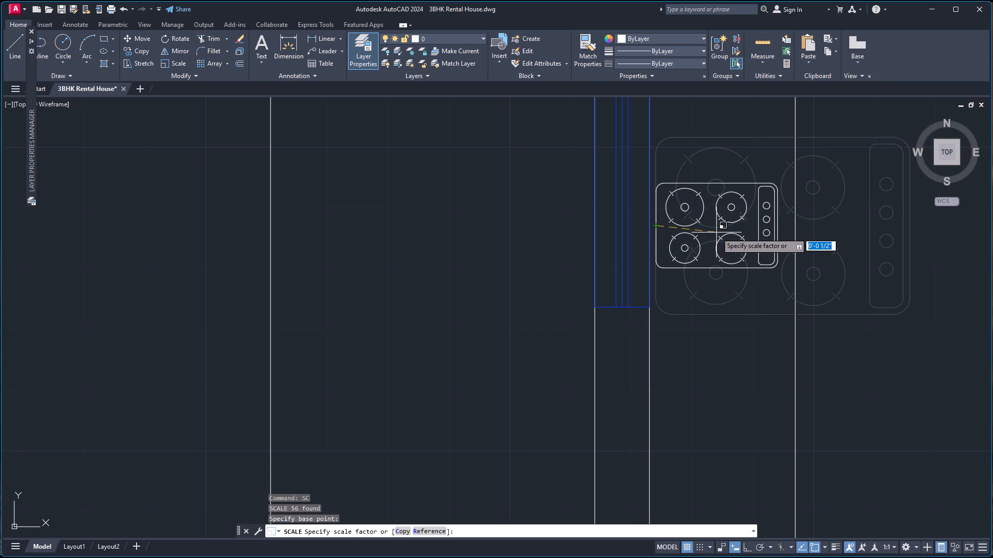
click(719, 233)
Delete the original grouped cooktop in the empty space west of the house.
scroll(722, 245, down, 5)
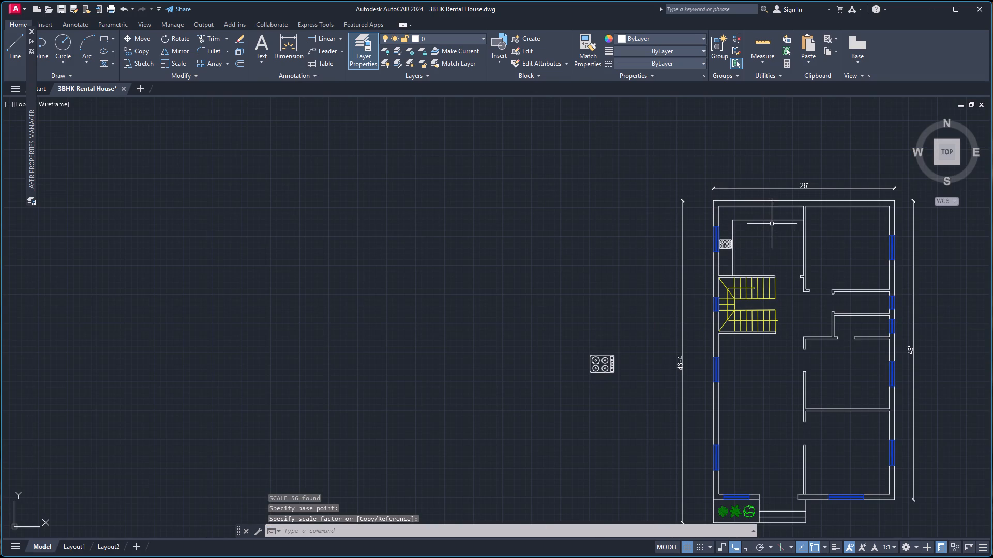
scroll(777, 222, up, 2)
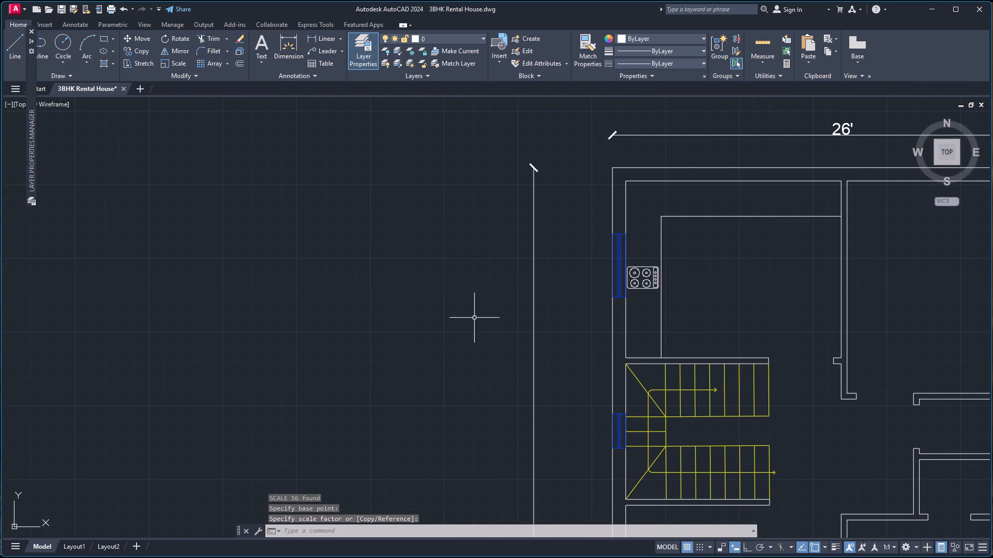
scroll(459, 334, down, 3)
click(405, 371)
click(444, 426)
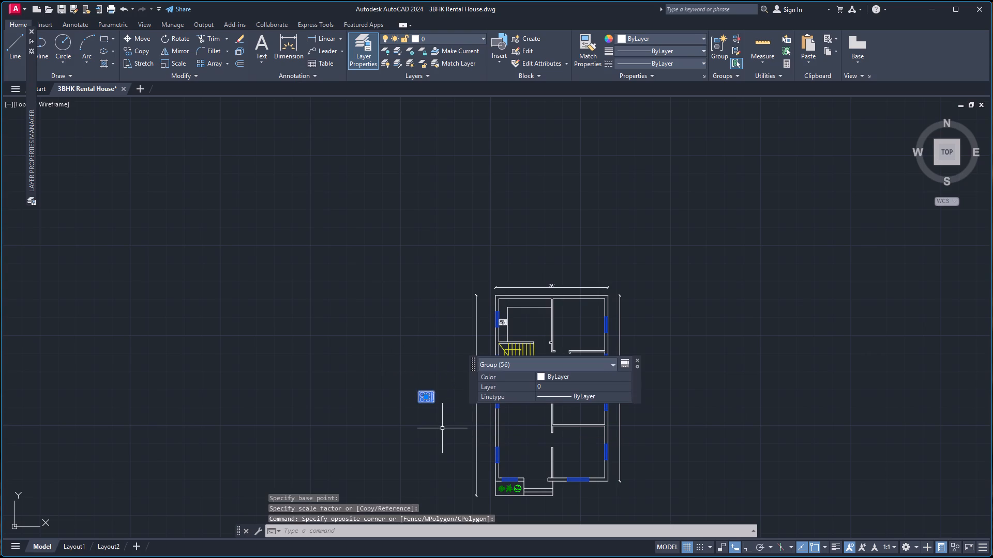
key(Delete)
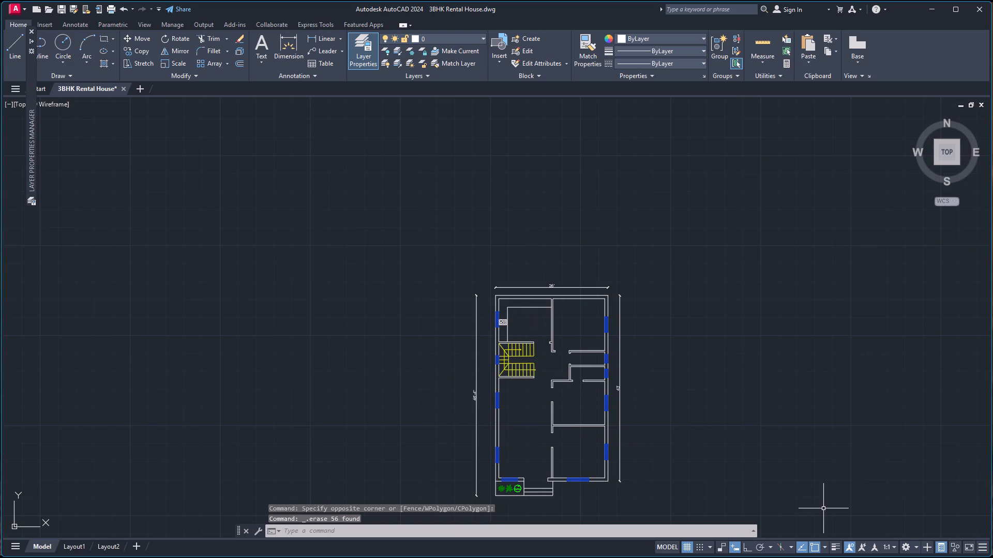
Insert the S_SINK12 block from the recently used blocks into the empty space east of the house.
key(i)
key(Return)
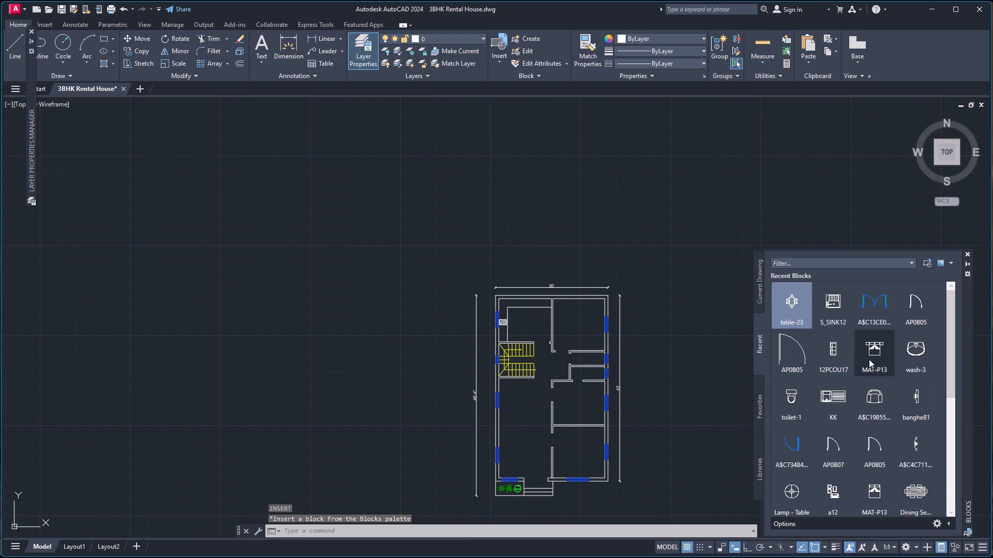
double_click(834, 308)
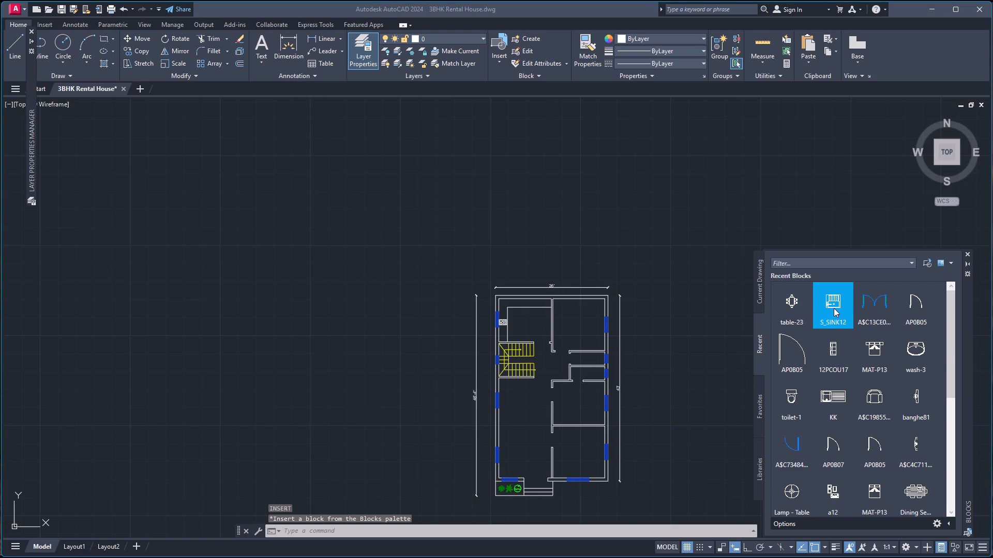
drag(838, 299, 672, 300)
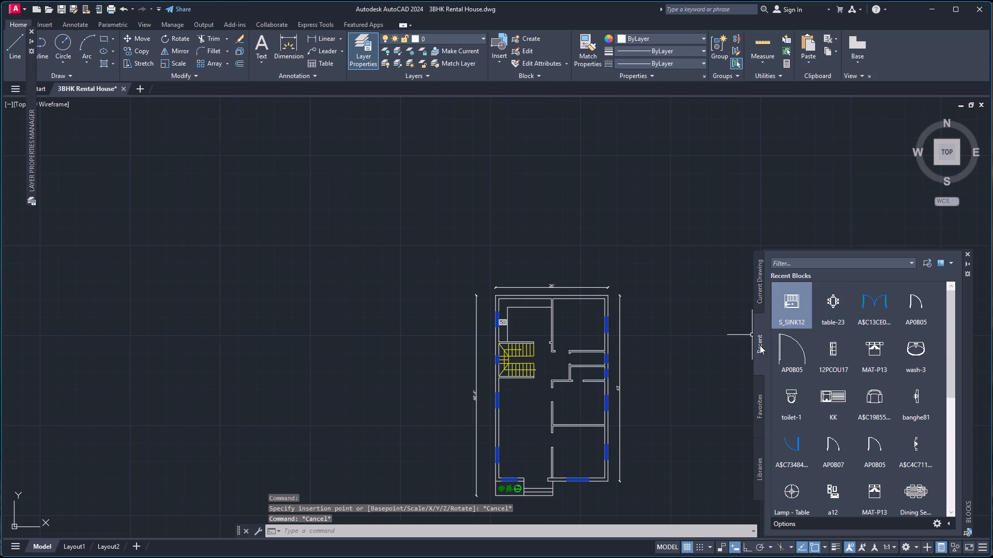
scroll(700, 278, down, 4)
scroll(698, 278, up, 3)
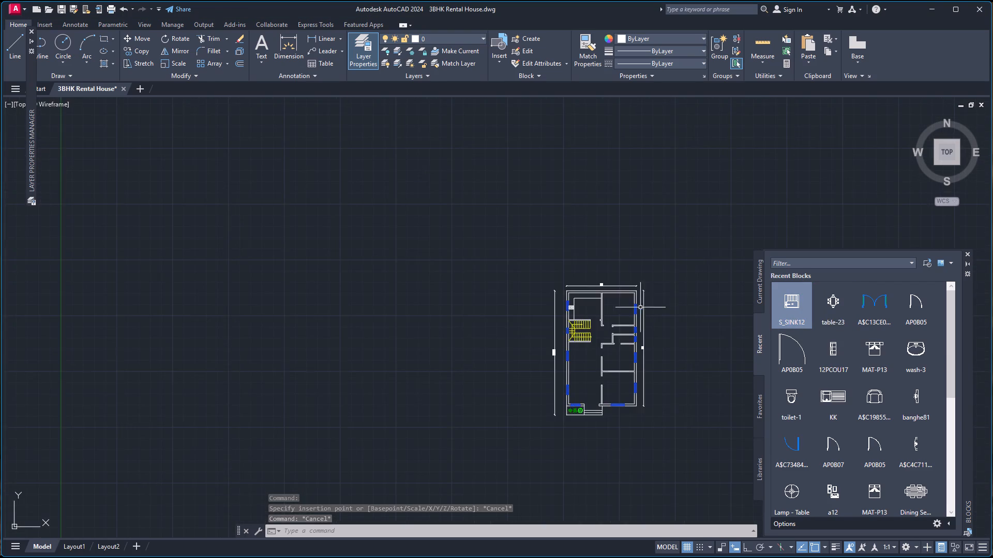
scroll(629, 297, up, 3)
scroll(578, 284, up, 2)
scroll(577, 284, down, 3)
scroll(704, 272, down, 6)
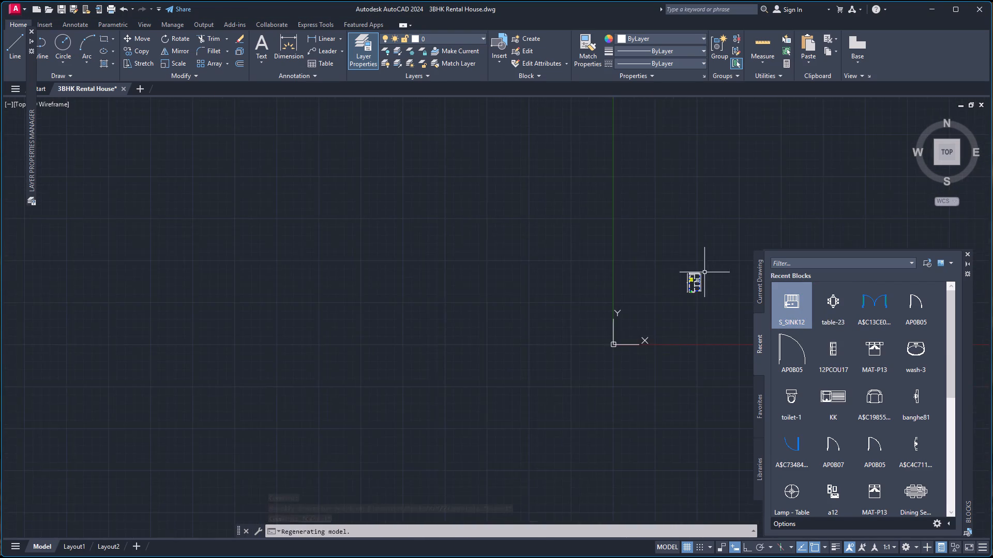
scroll(706, 272, down, 14)
scroll(710, 271, up, 5)
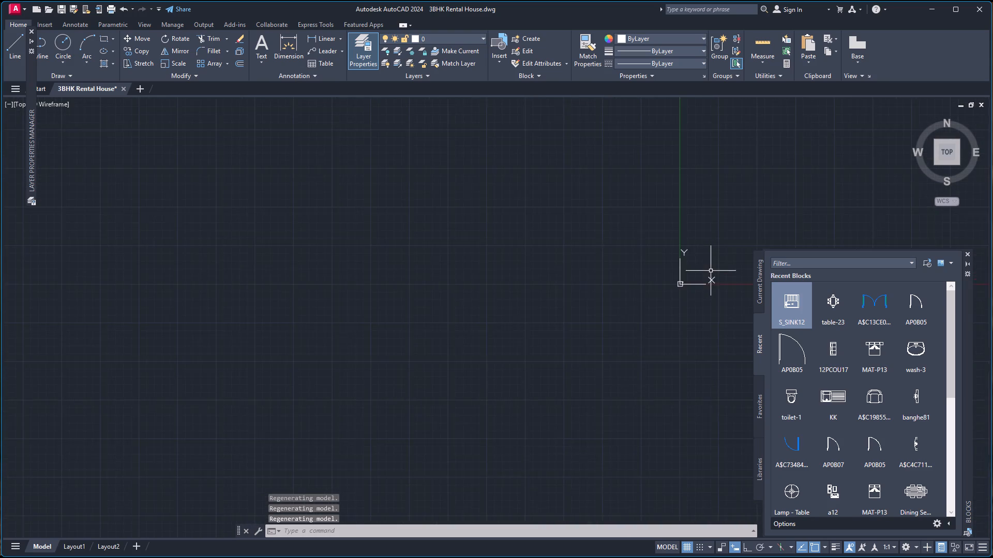
scroll(711, 271, up, 5)
scroll(390, 417, up, 4)
scroll(510, 168, up, 2)
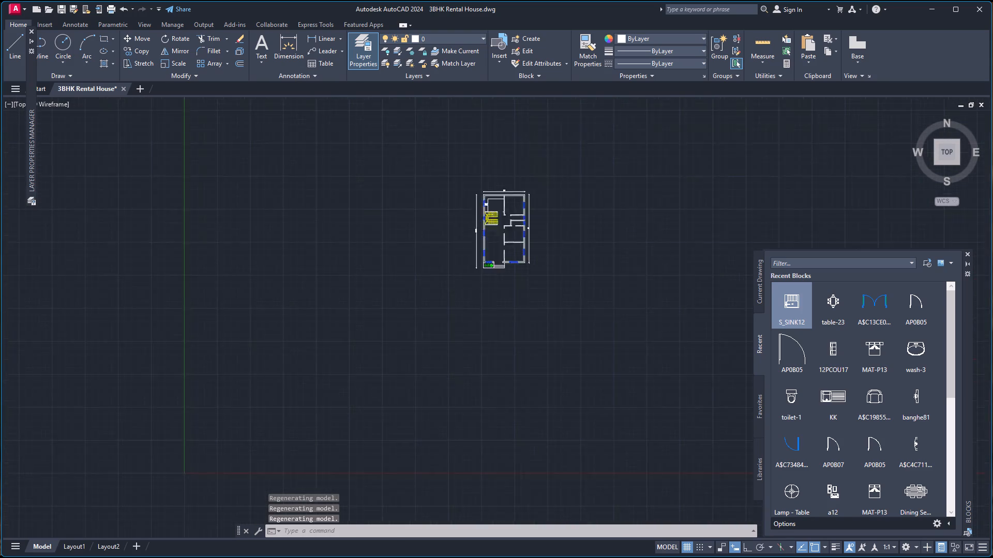
scroll(510, 168, up, 2)
drag(793, 297, 790, 312)
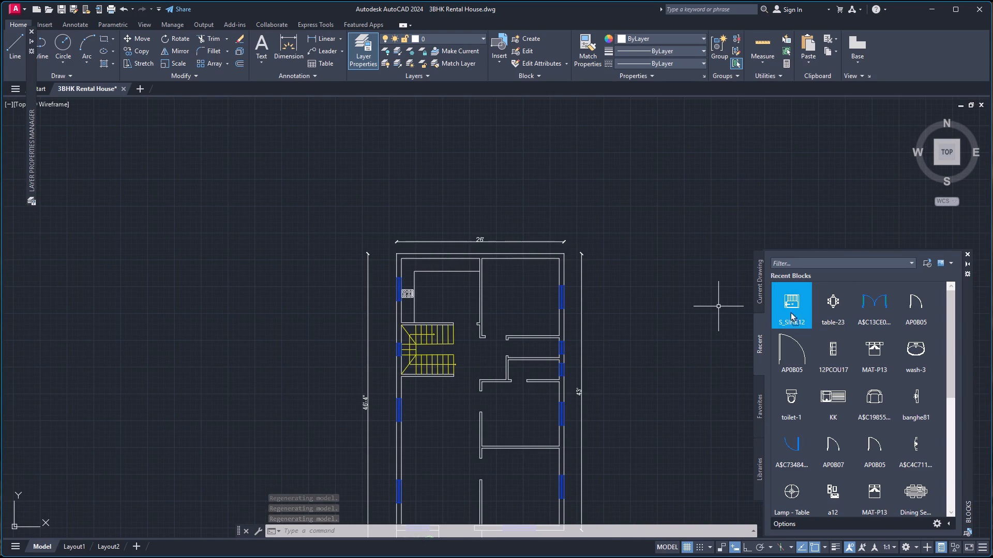
drag(790, 312, 663, 333)
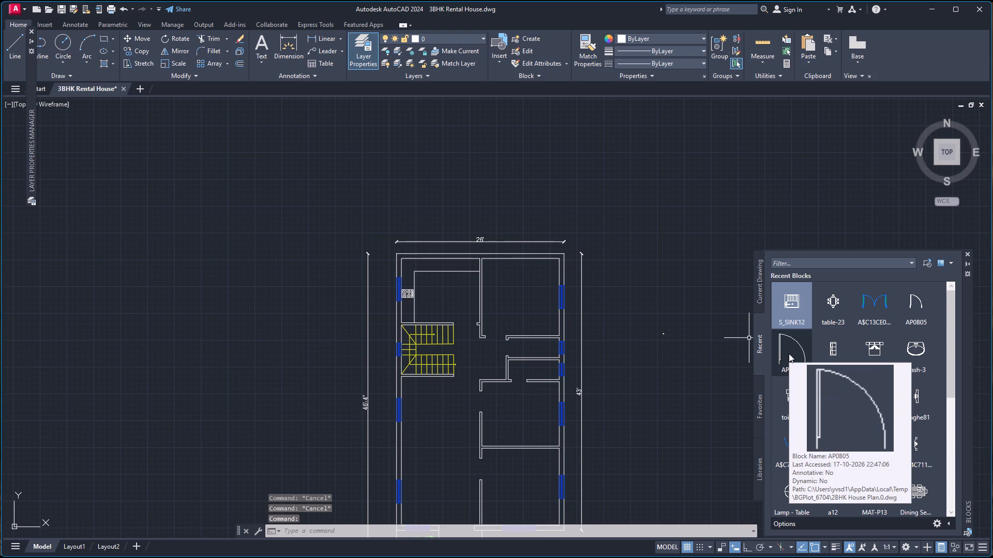
Place the large AP0B05 door, 12PCOU17 sofa, wash-3 and table-23 blocks in the empty space east of the house.
drag(789, 353, 690, 281)
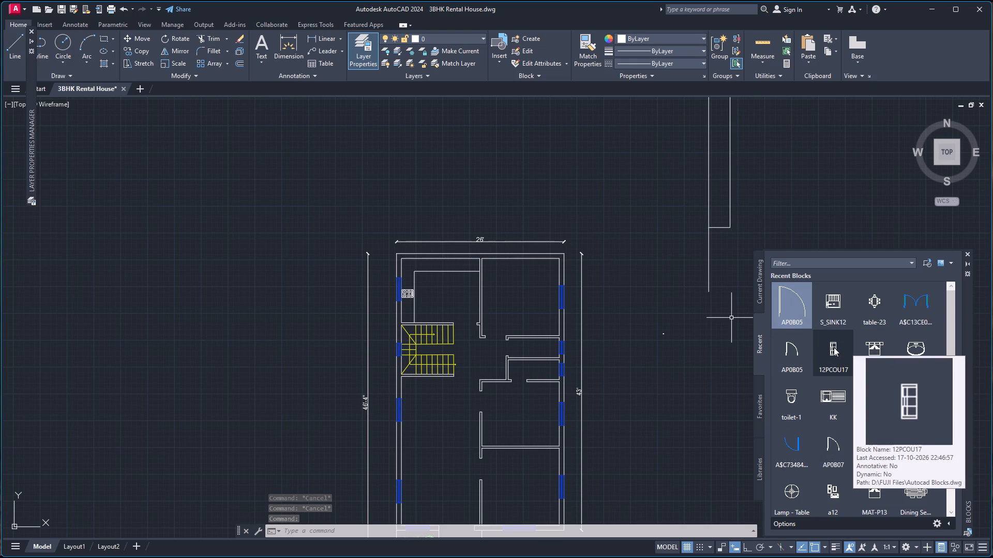
drag(834, 347, 703, 363)
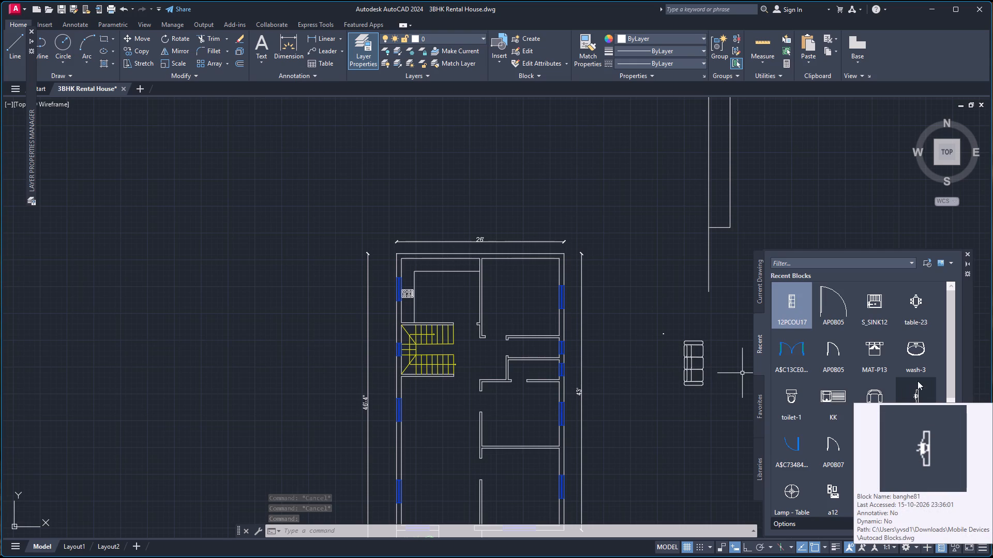
drag(919, 347, 709, 319)
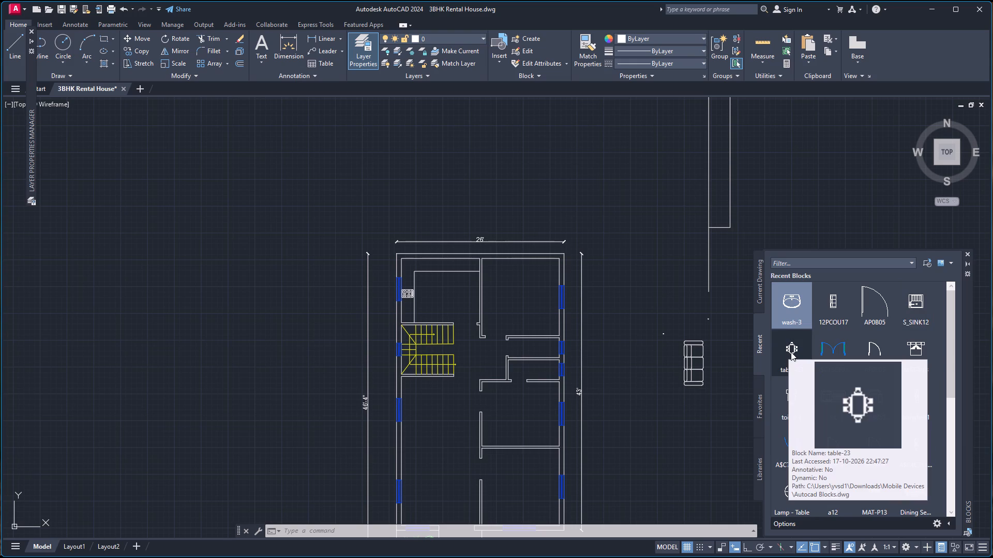
drag(791, 352, 640, 268)
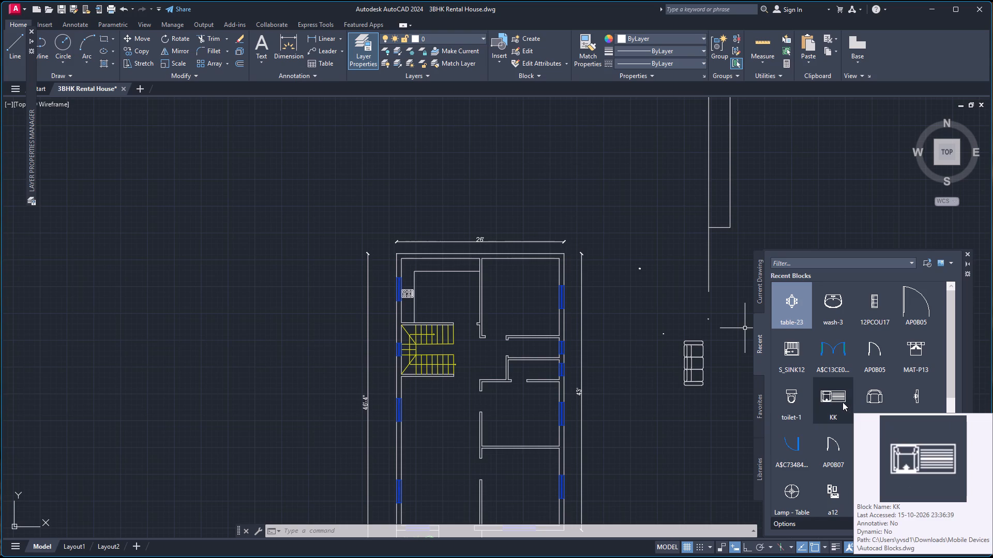
Place the KK, toilet-1 and blue double-door blocks in the empty space east of the house.
drag(842, 402, 631, 323)
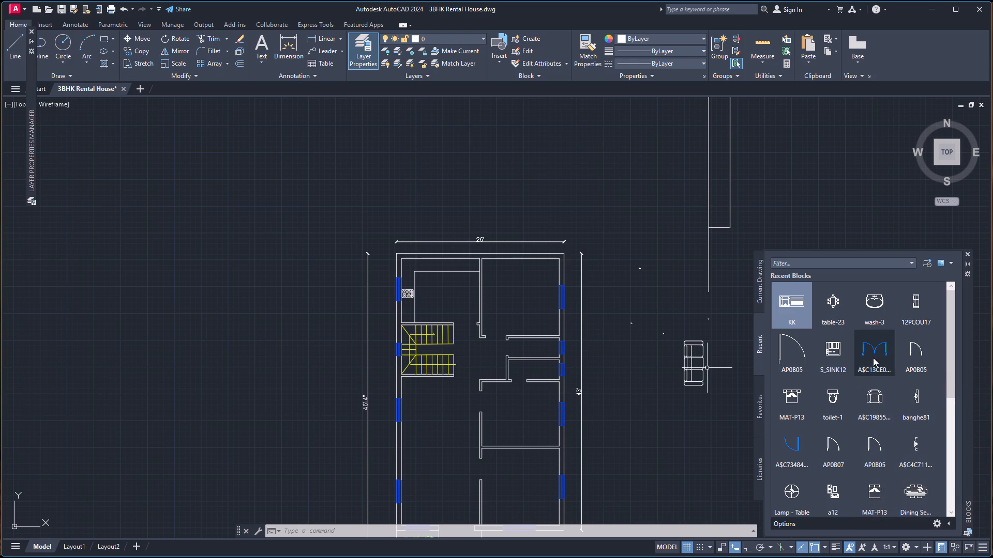
drag(842, 395, 669, 300)
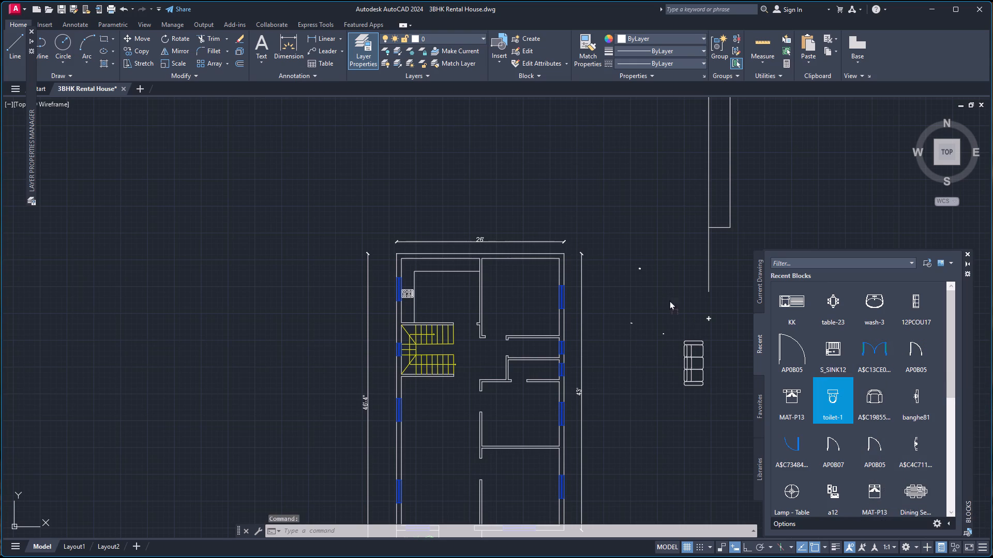
drag(669, 300, 668, 294)
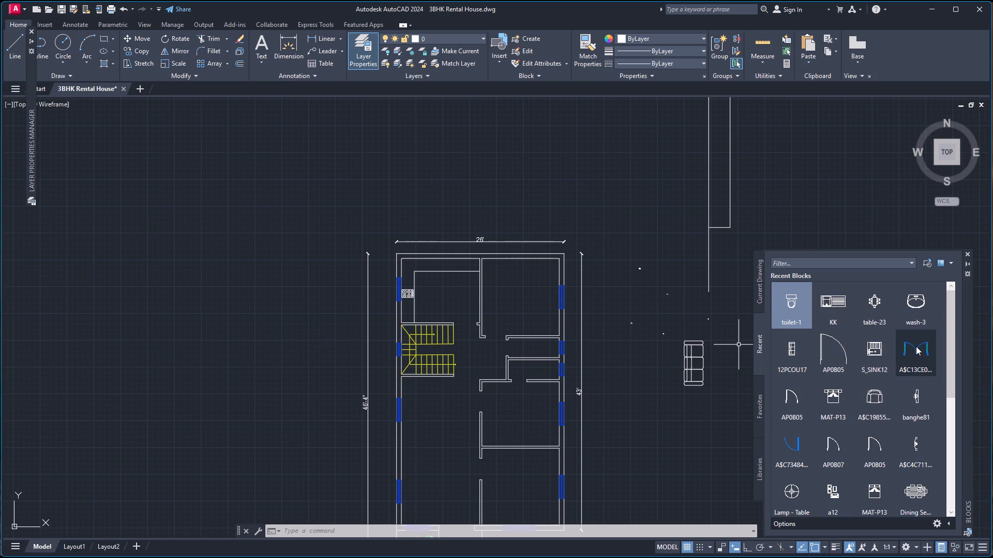
drag(918, 346, 733, 261)
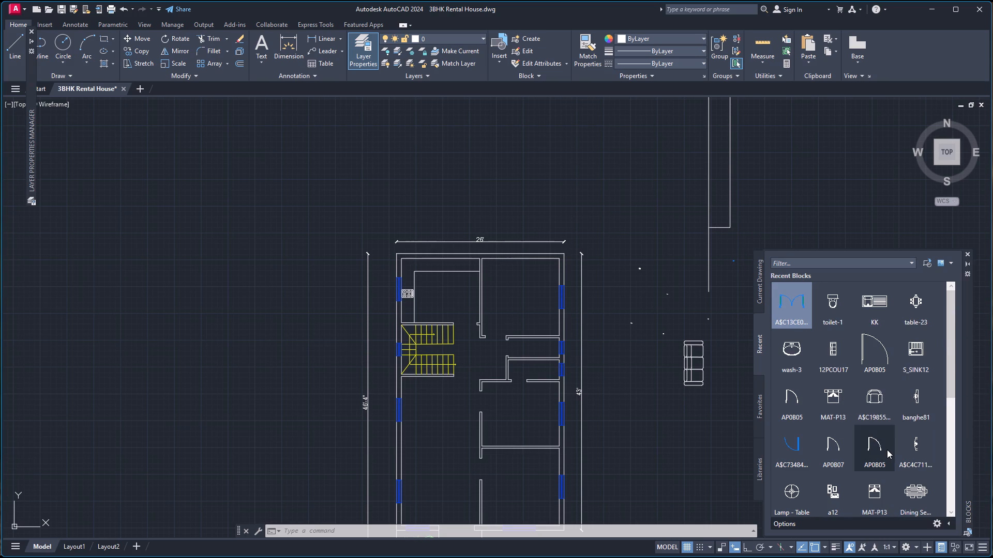
Look through the remaining recent blocks, place the MAT-P13 bed east of the house and close the block list.
scroll(887, 450, down, 4)
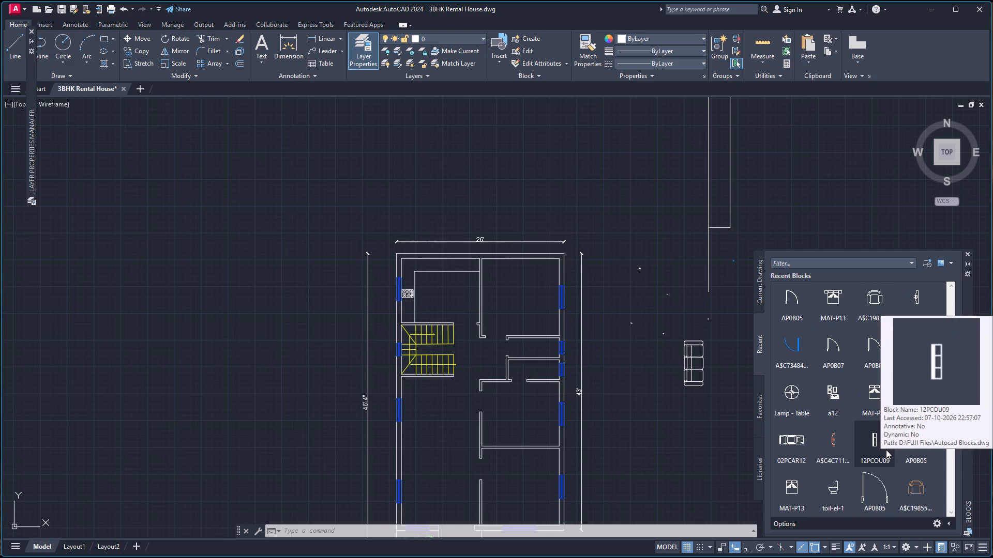
scroll(889, 444, down, 2)
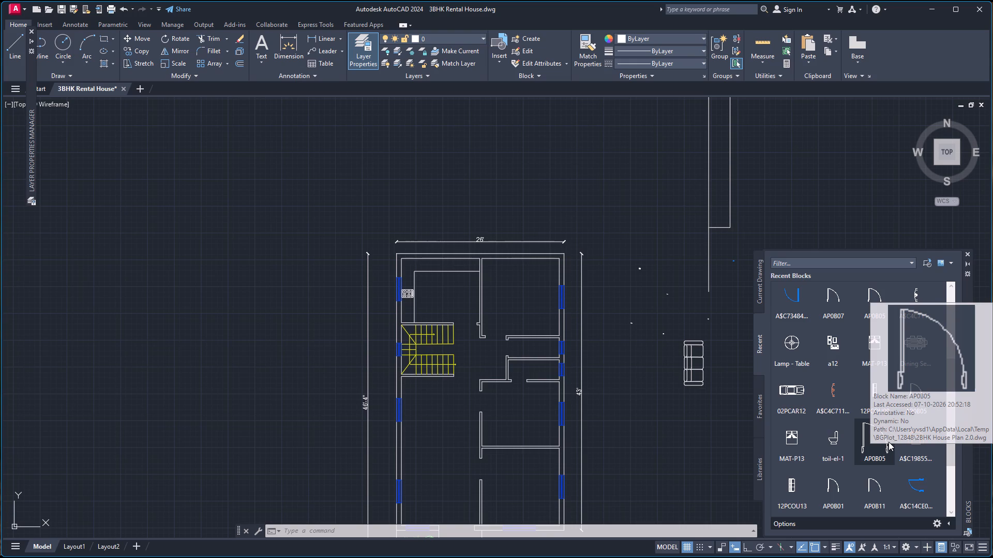
scroll(841, 389, up, 11)
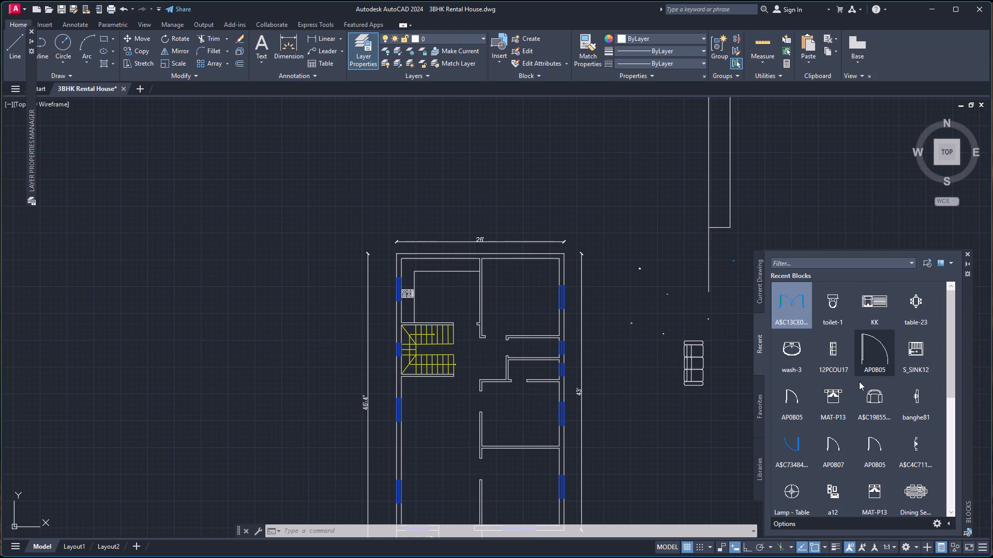
drag(834, 396, 656, 226)
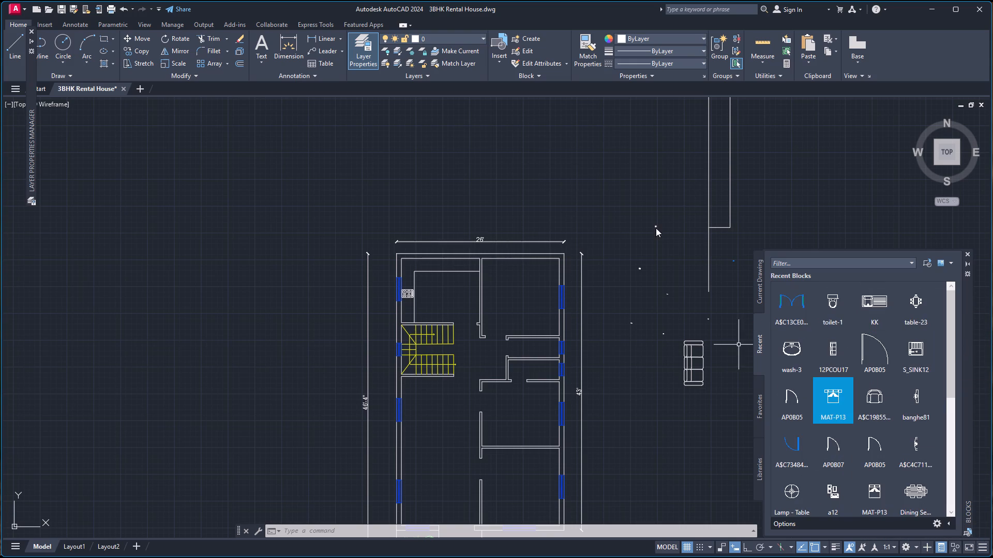
click(966, 252)
Rotate the 12PCOU17 sofa east of the house by 90° about the midpoint of its west edge, with Ortho on.
scroll(664, 331, up, 1)
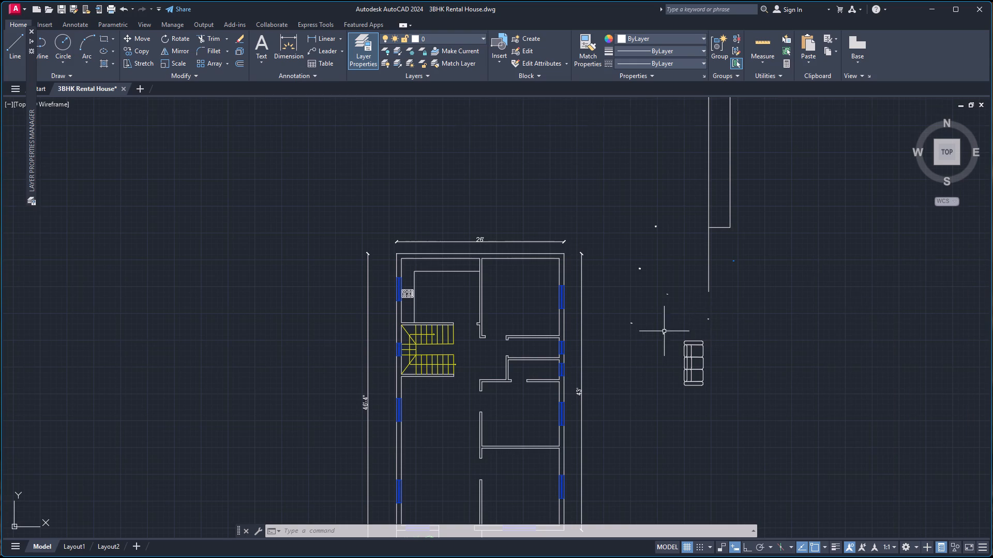
scroll(664, 331, up, 3)
scroll(670, 339, down, 4)
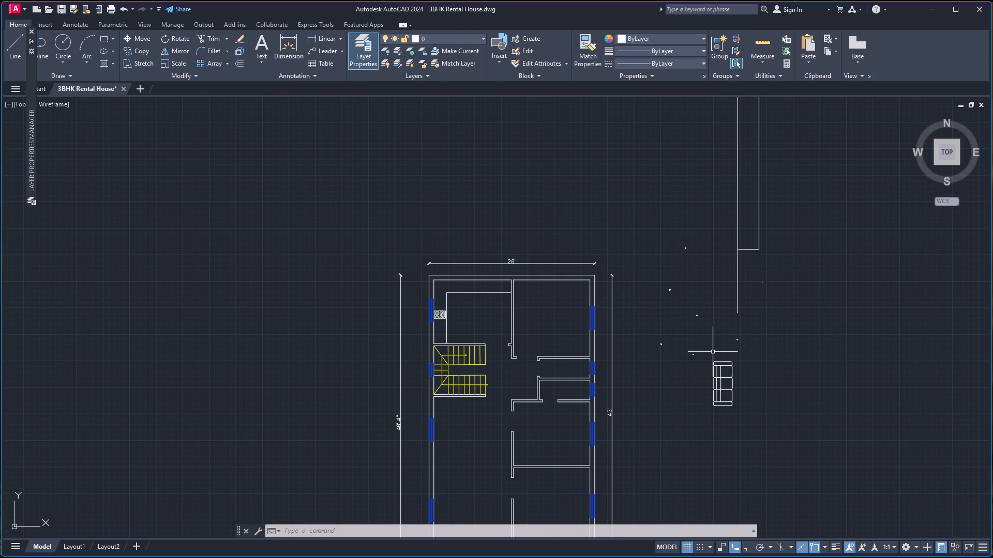
click(709, 357)
click(746, 407)
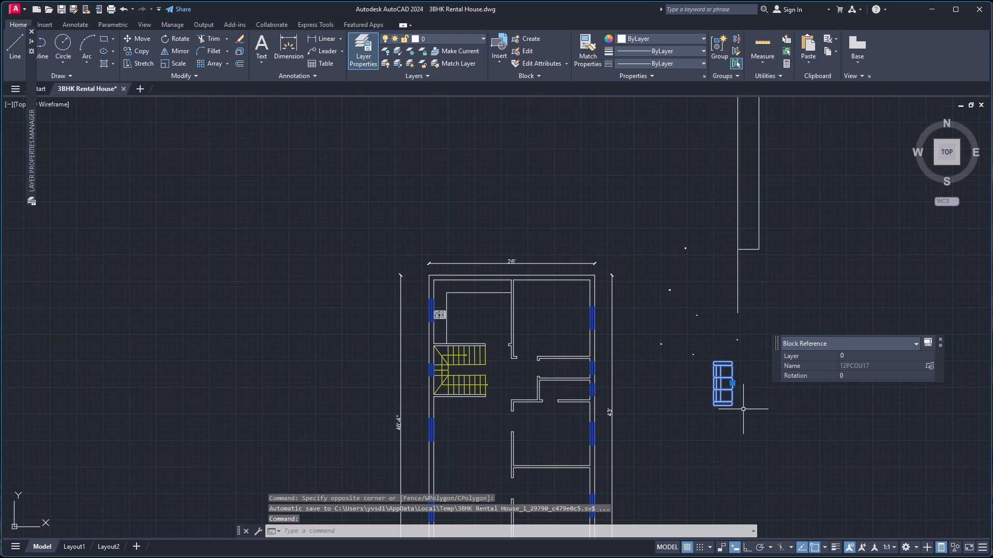
key(r)
key(o)
key(Return)
click(713, 384)
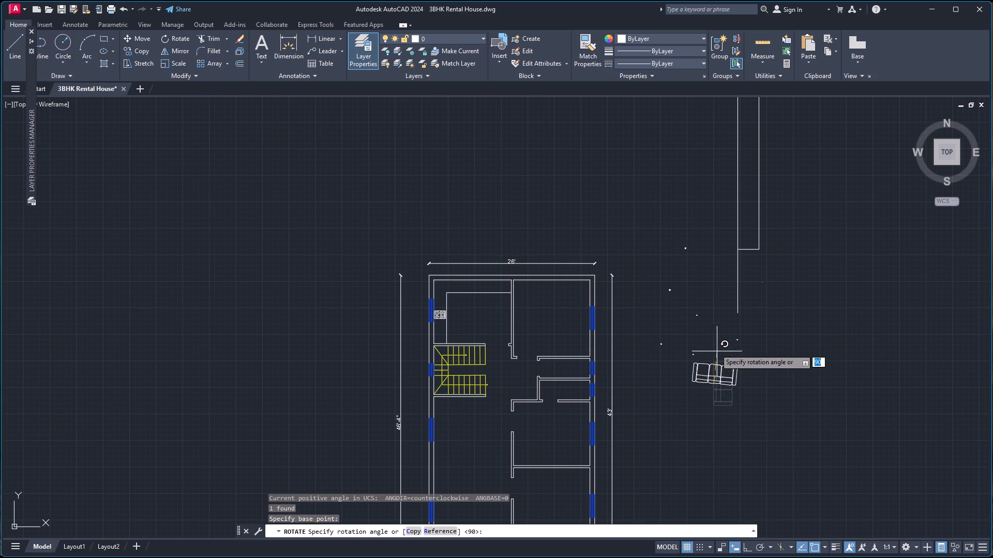
key(F8)
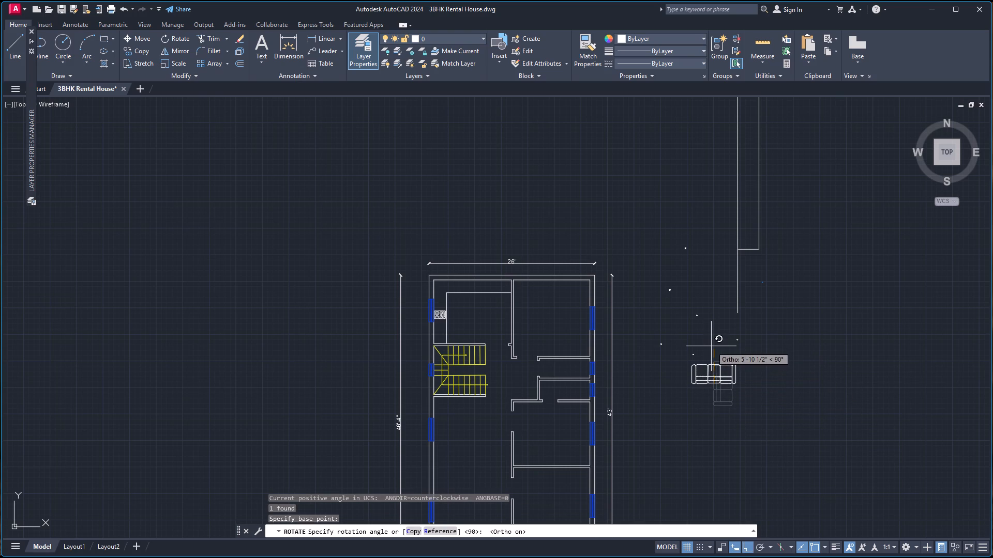
click(711, 346)
Copy the rotated sofa by its south edge midpoint to the inner side of the front window in the house's southwest room.
click(712, 382)
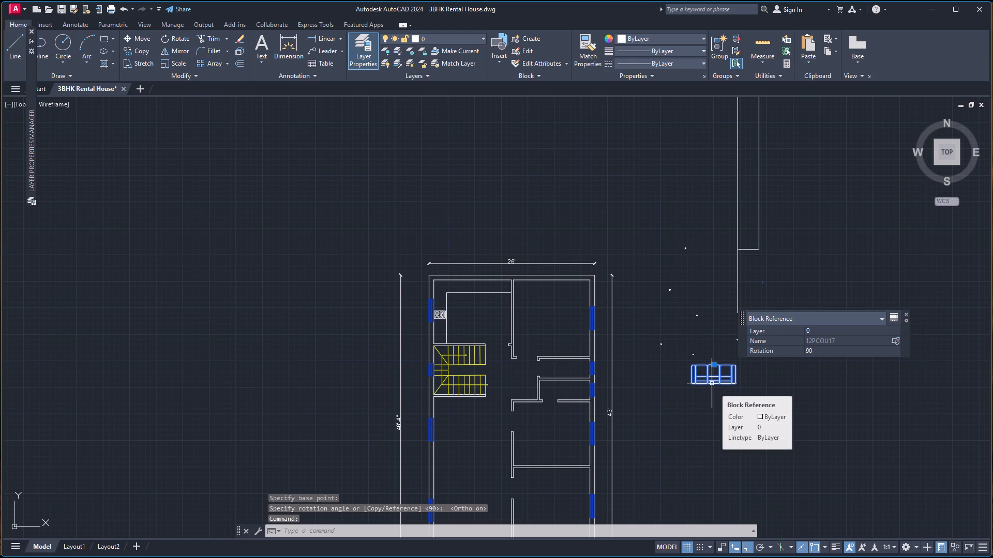
text(co)
key(Return)
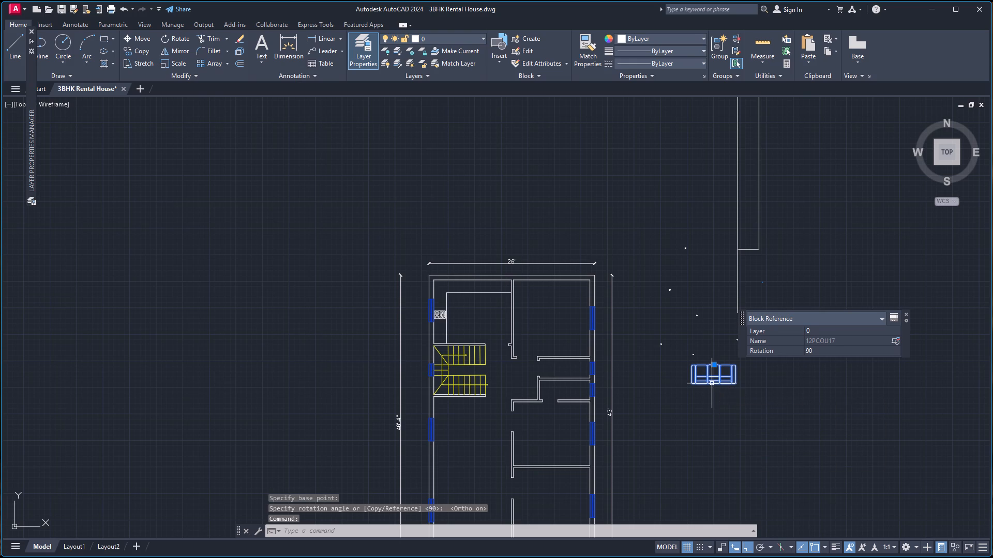
click(712, 382)
scroll(597, 433, down, 3)
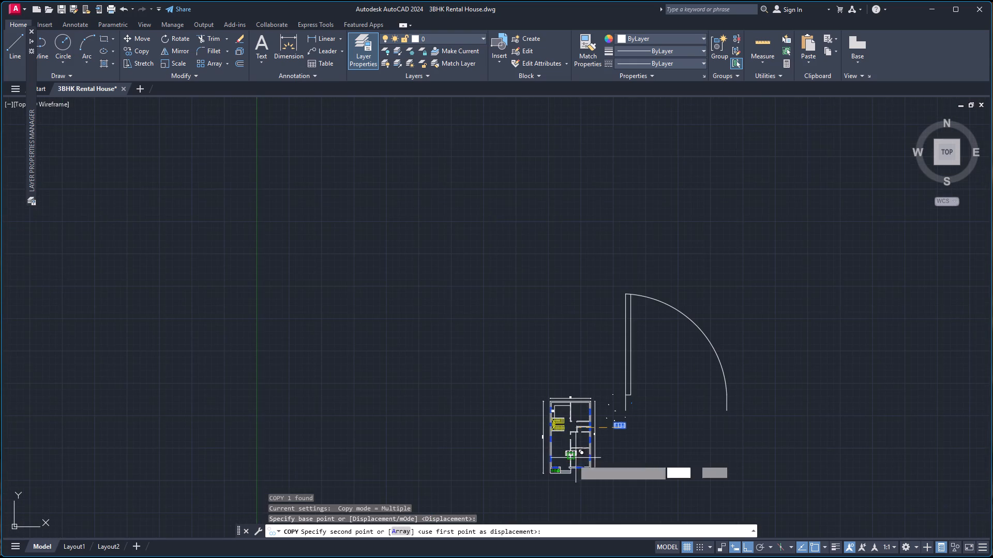
scroll(563, 462, up, 3)
scroll(526, 487, up, 3)
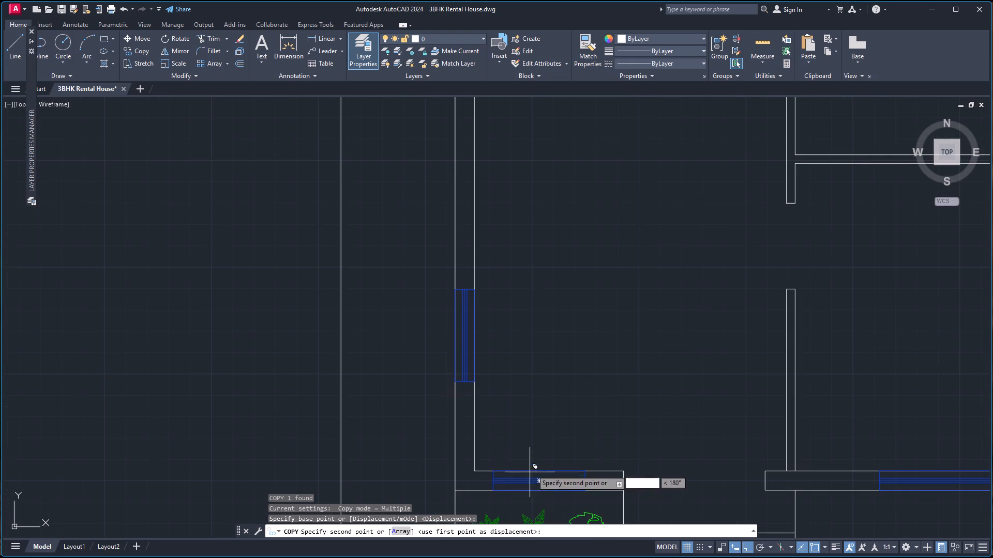
click(541, 469)
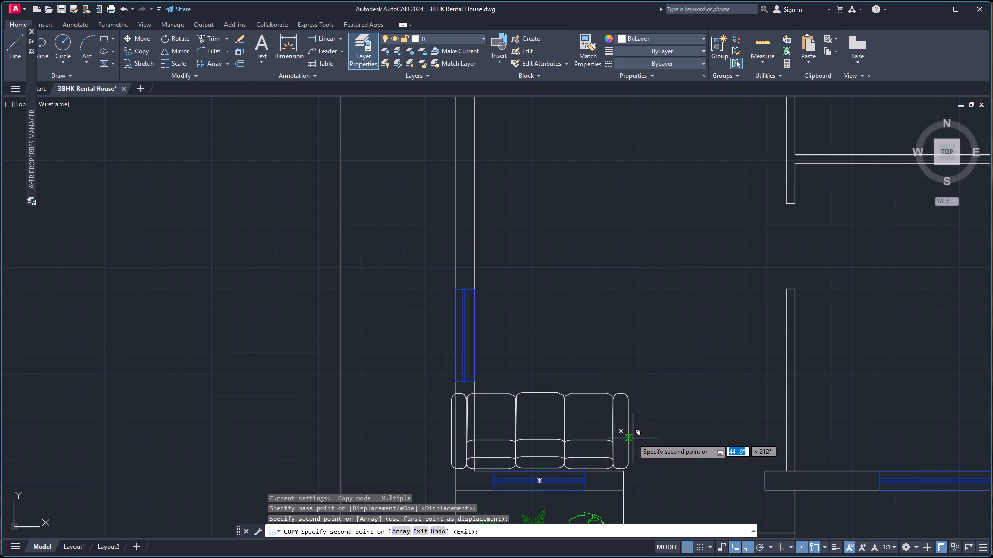
key(Escape)
Scale down the sofa copy at the front window about its south edge midpoint so it fits inside the room's west wall.
click(596, 469)
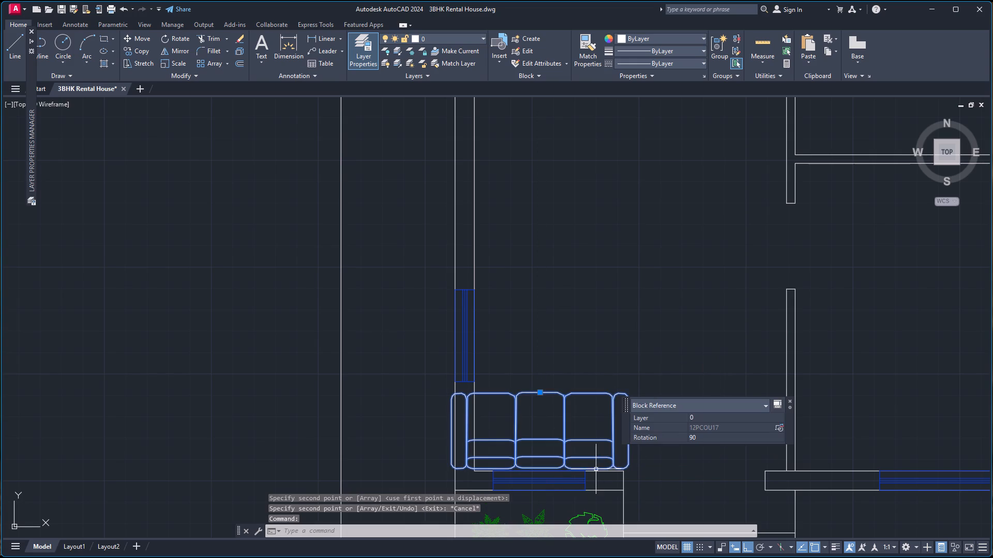
text(sc)
key(Return)
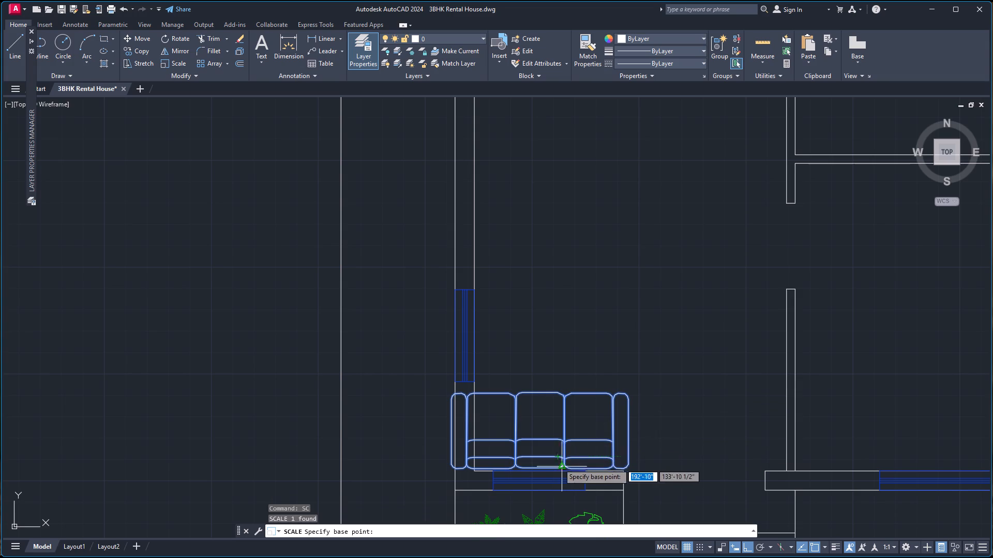
scroll(531, 461, up, 3)
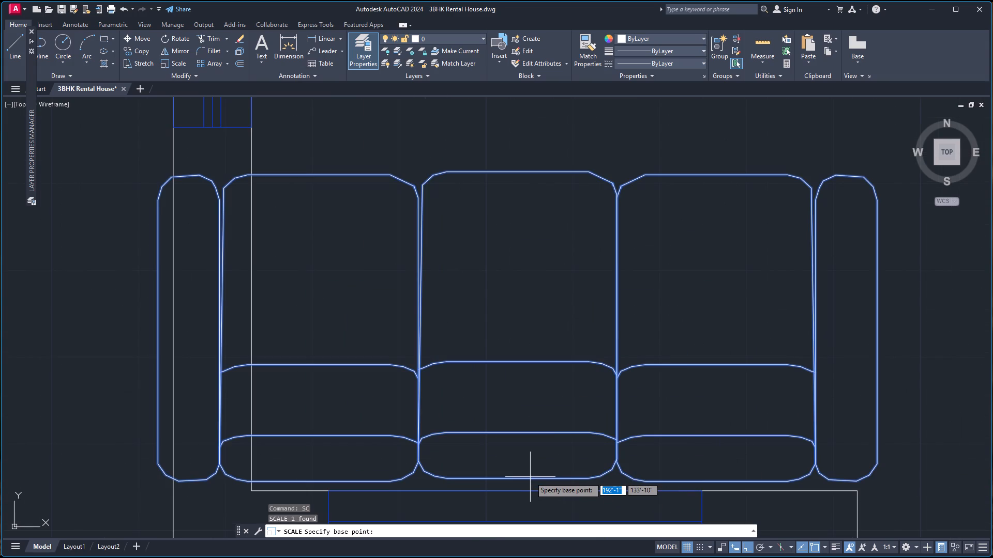
click(518, 479)
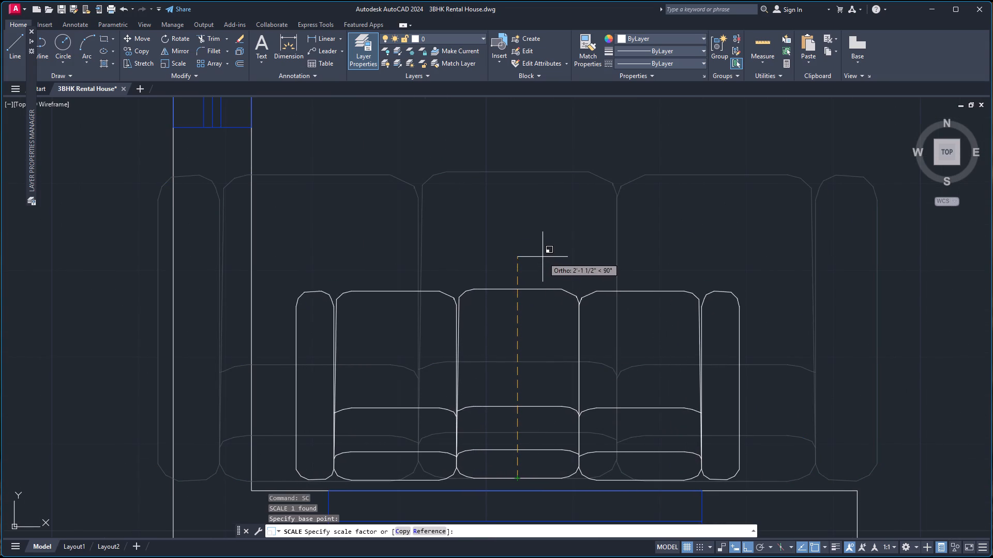
click(545, 228)
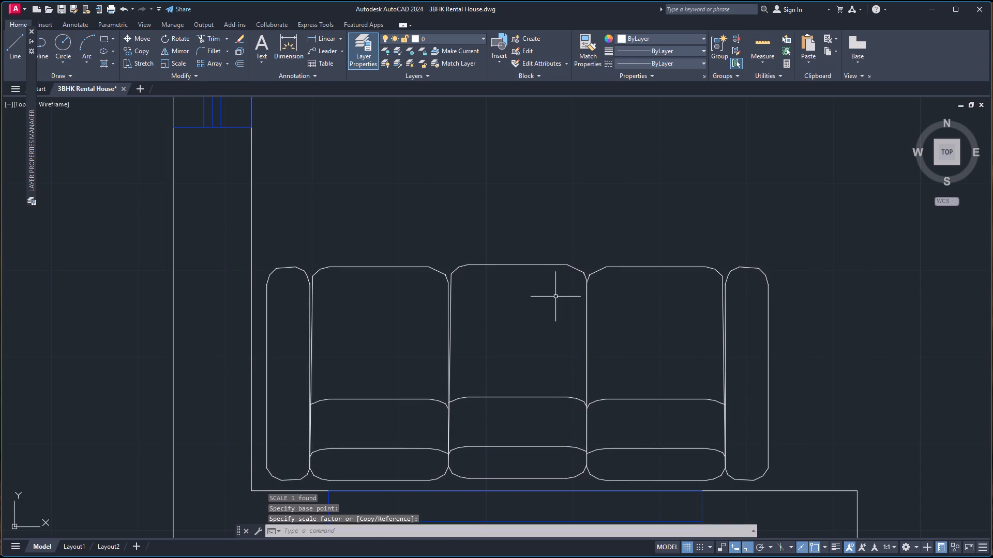
Mirror the scaled sofa across a horizontal line to its north, keeping the original, so the two sofas face each other.
scroll(556, 302, down, 4)
scroll(622, 269, down, 1)
scroll(611, 259, up, 1)
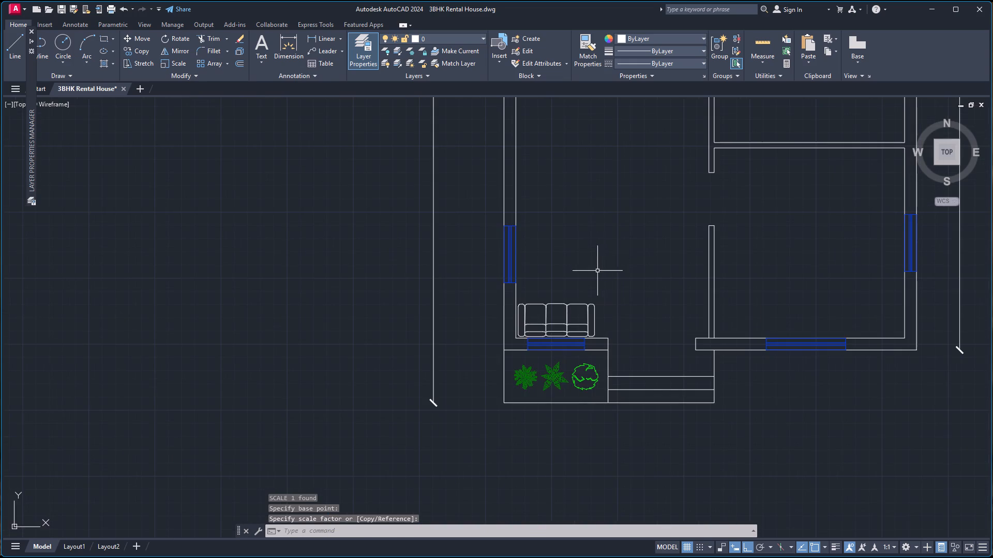
scroll(597, 271, up, 1)
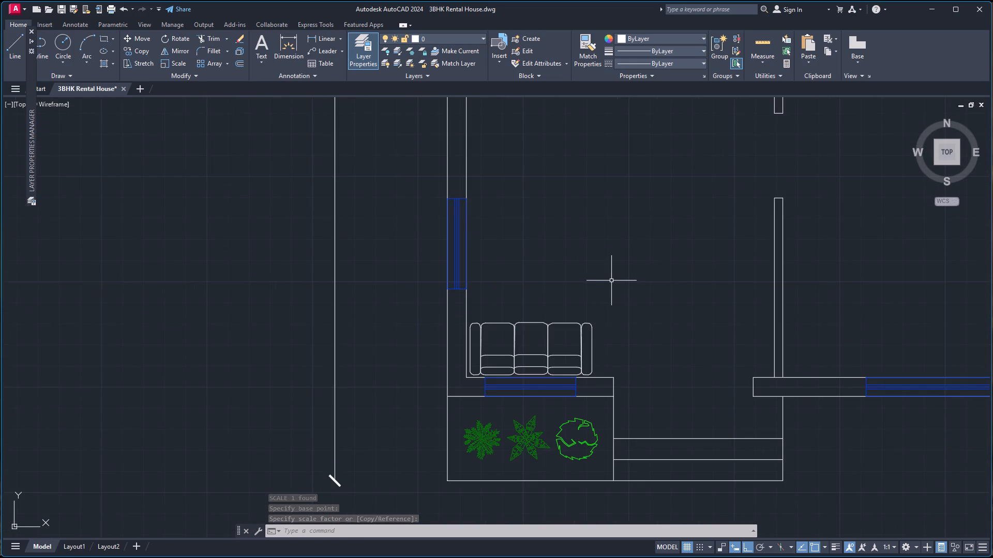
click(534, 355)
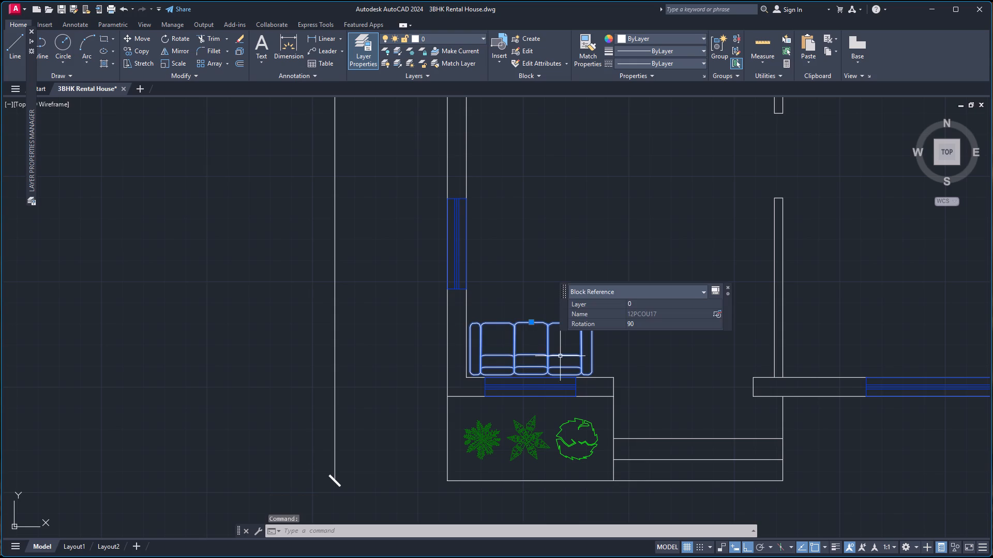
key(m)
key(i)
key(Return)
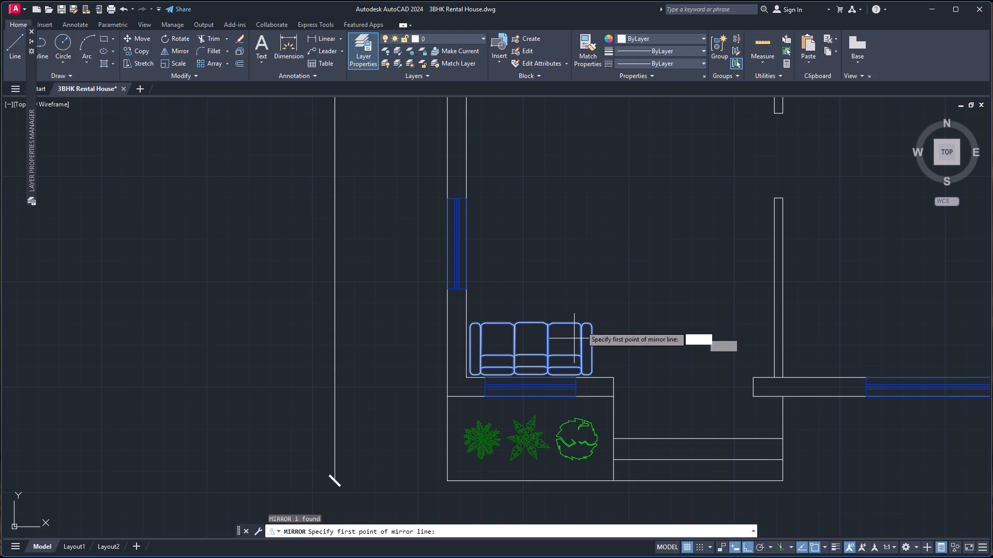
click(608, 287)
click(516, 288)
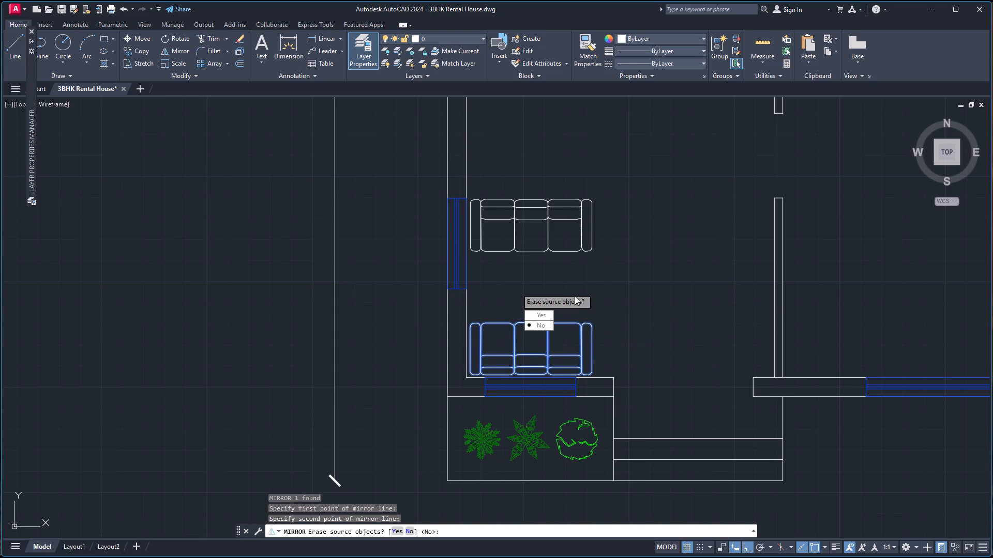
drag(543, 326, 516, 288)
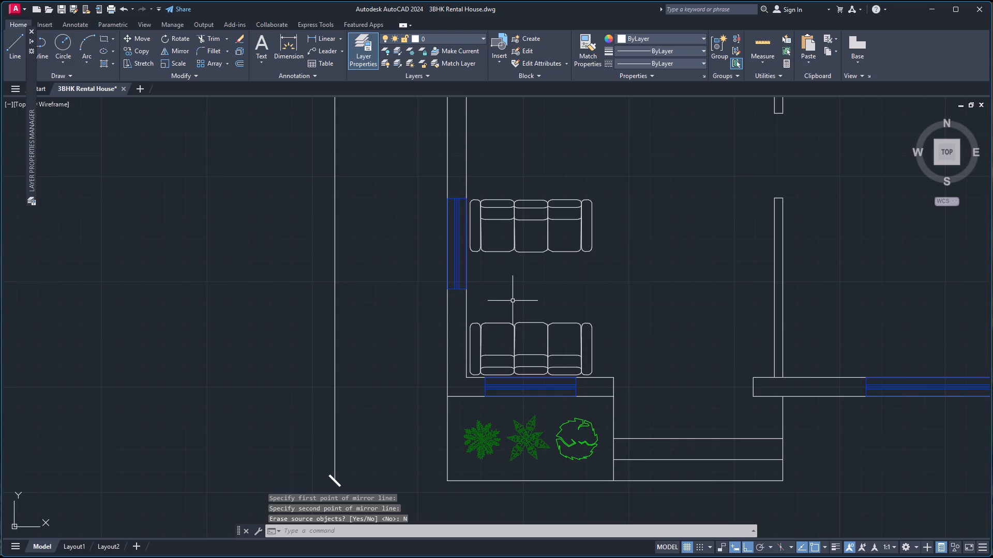
Draw a coffee table rectangle about 3'-2" by 1'-1" between the two facing sofas.
text(re)
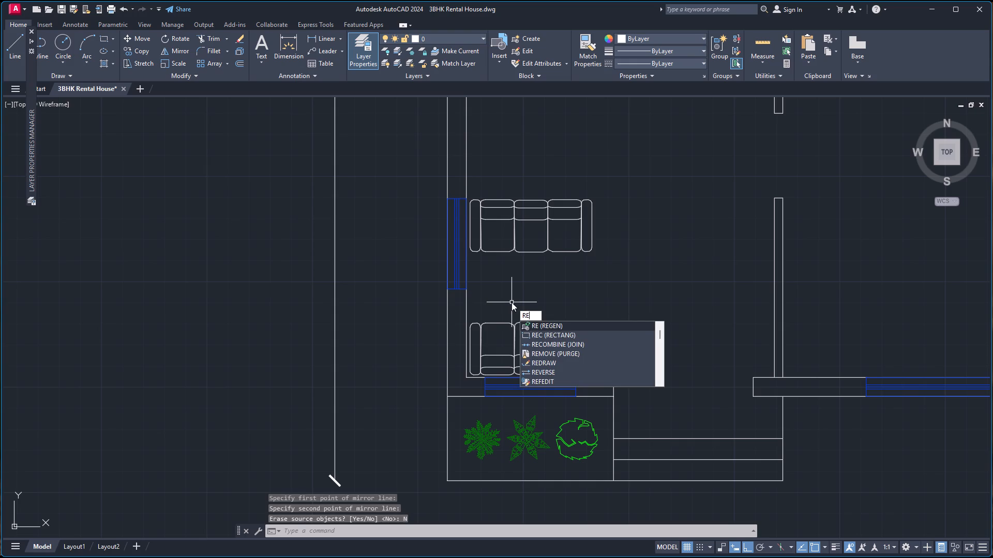
key(c)
key(Return)
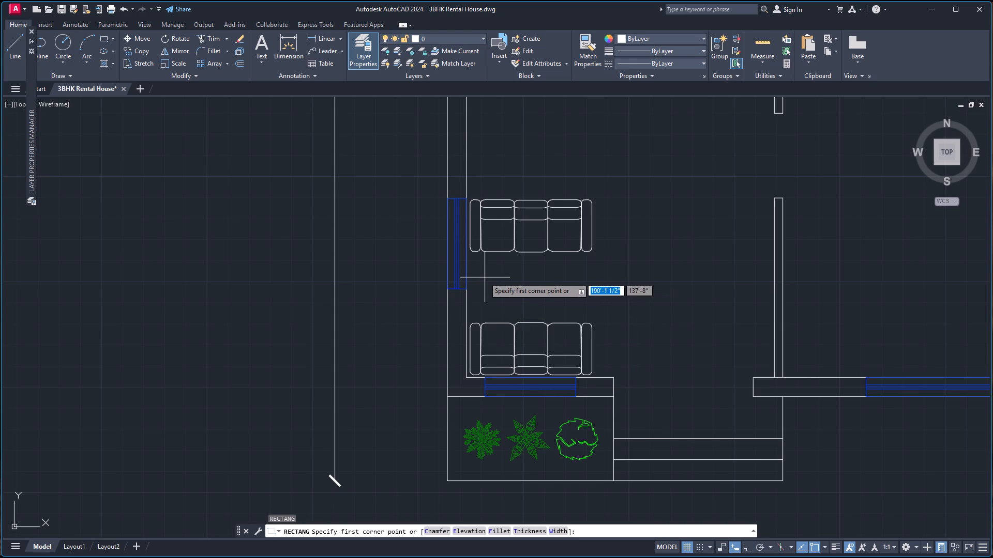
click(480, 278)
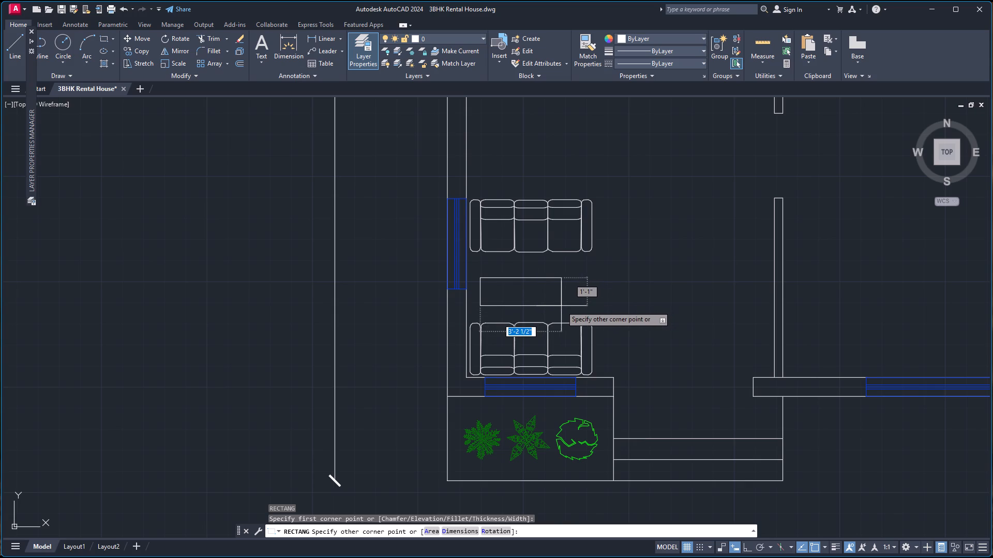
click(561, 306)
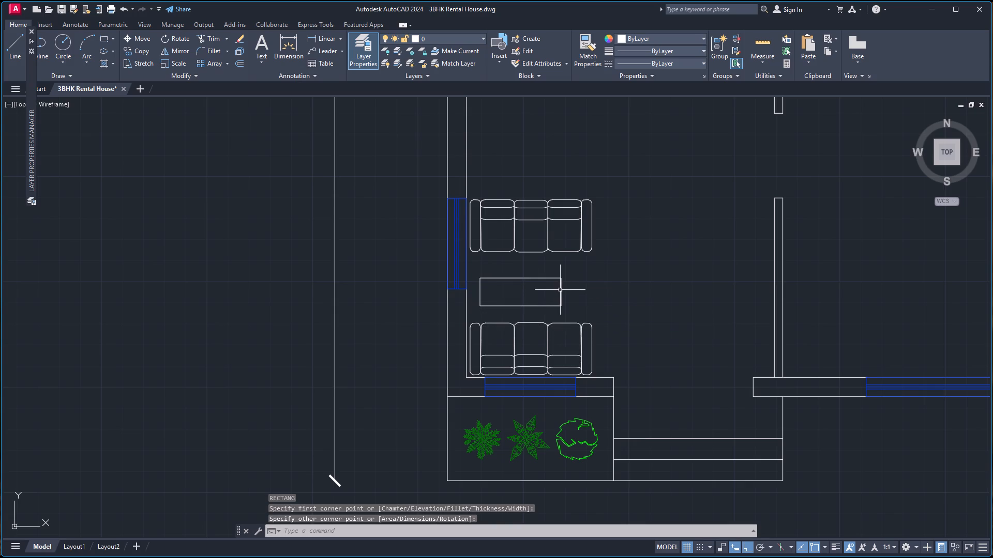
Move the table rectangle slightly east by its south edge midpoint to centre it between the sofas.
click(560, 290)
key(m)
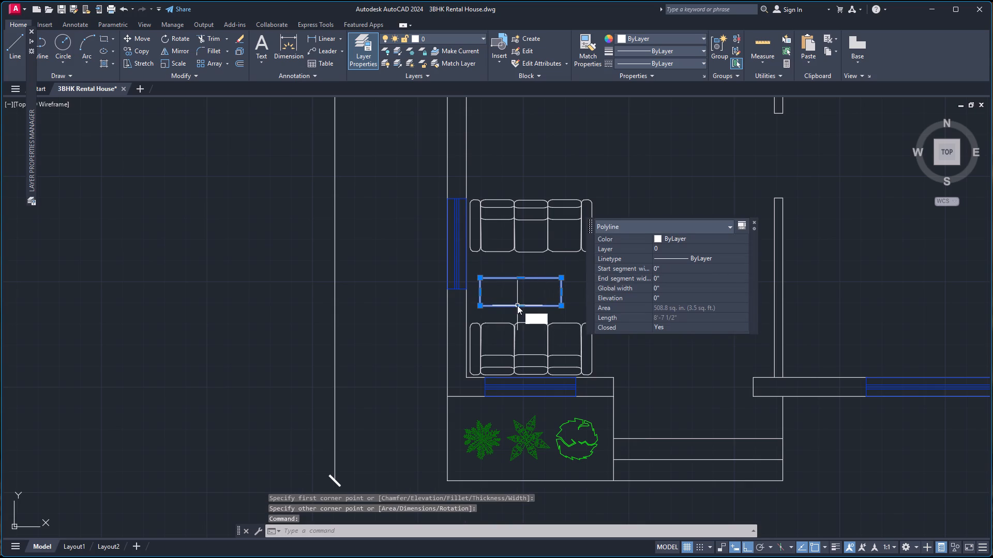
key(Return)
click(520, 307)
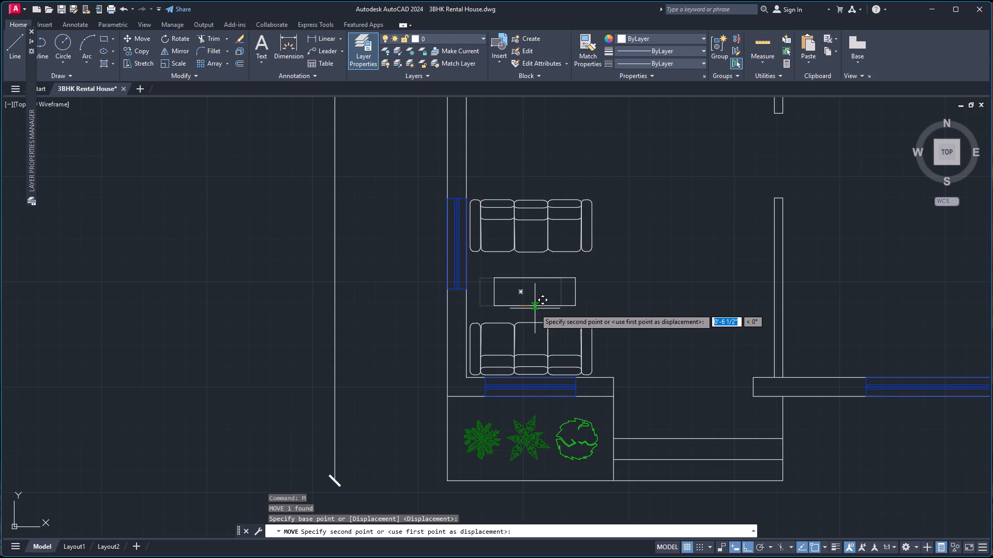
click(533, 308)
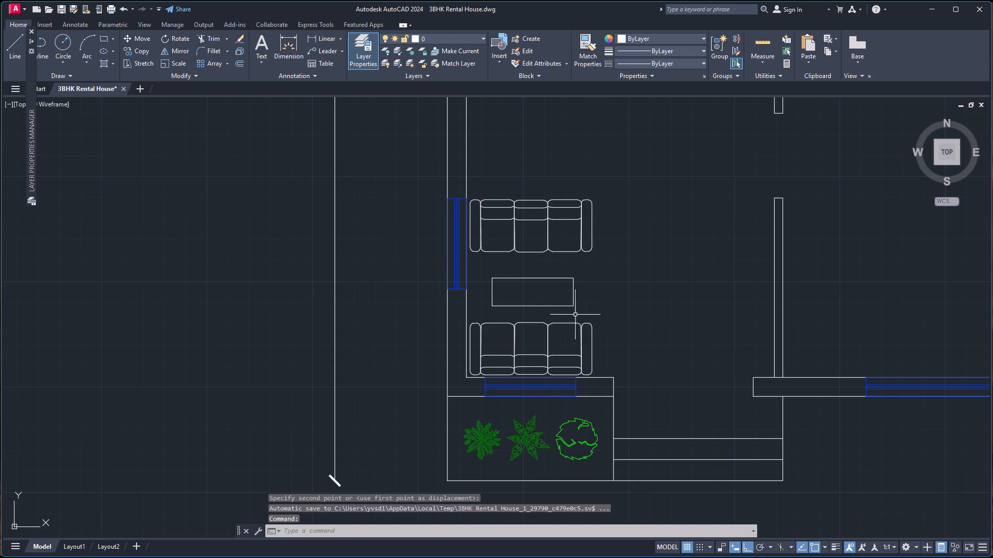
key(Escape)
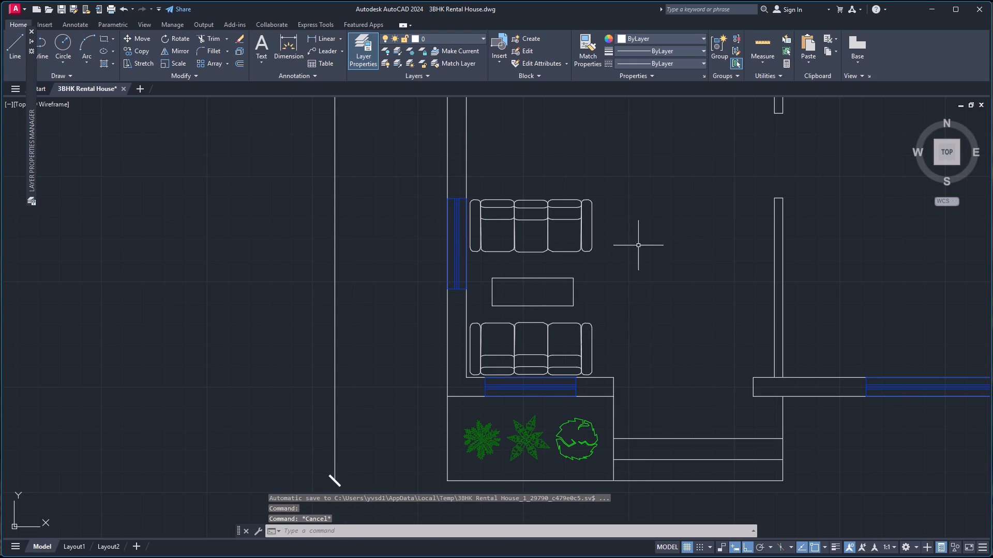
Delete the full-size source sofa left in the empty space east of the house.
scroll(641, 245, down, 3)
scroll(709, 204, down, 2)
scroll(758, 168, up, 3)
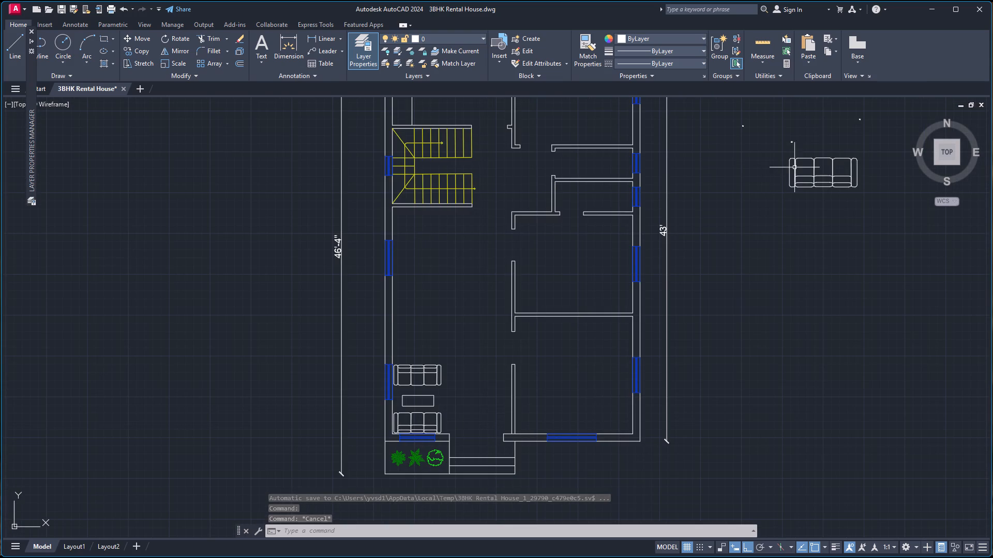
click(791, 168)
click(779, 171)
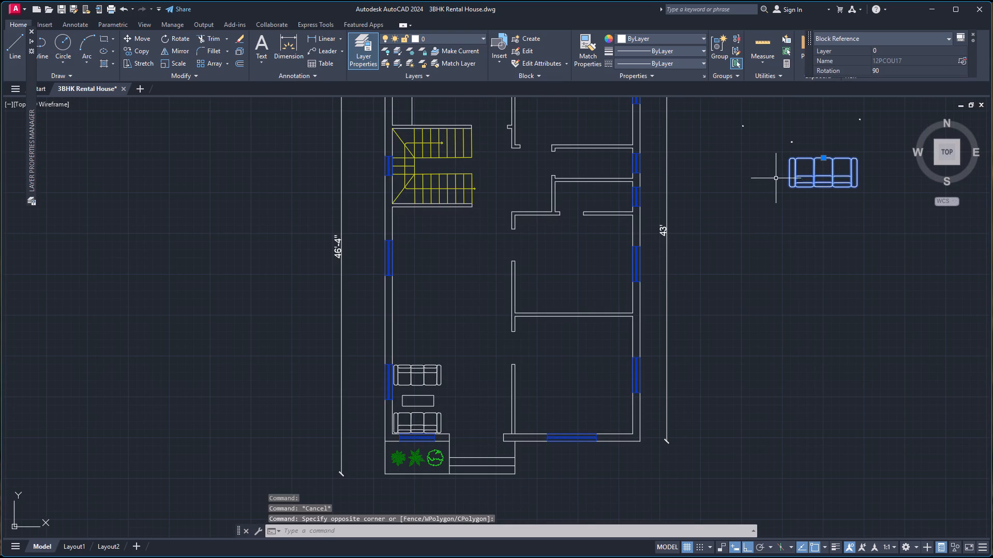
key(Delete)
Open the MAT-P13 bed block outside the house for editing in the Block Editor.
scroll(771, 151, down, 5)
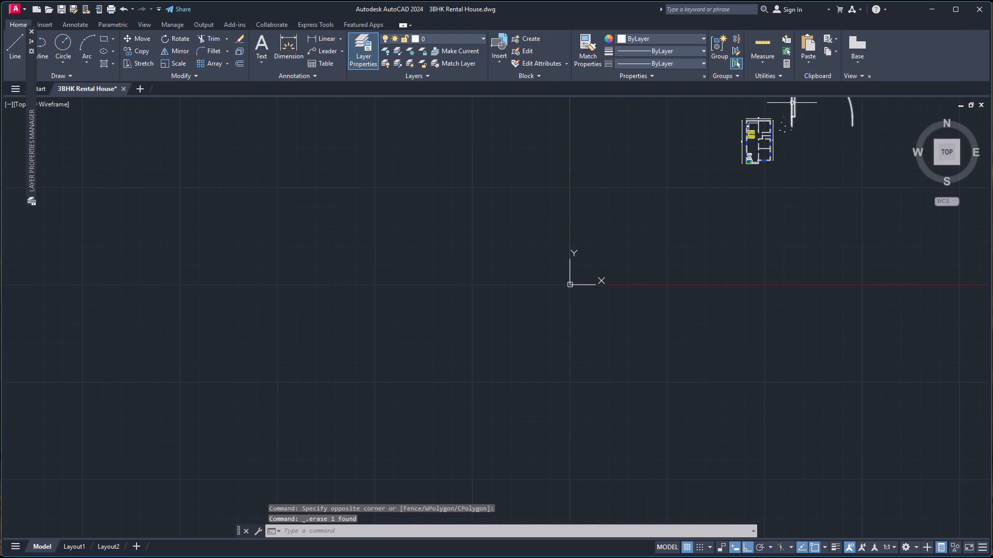
scroll(780, 106, up, 6)
scroll(782, 251, up, 4)
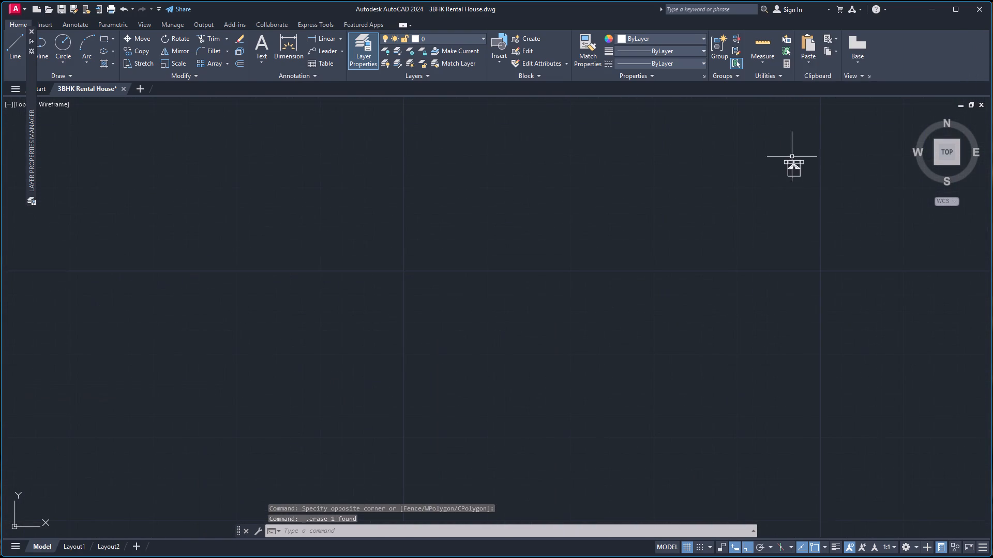
scroll(788, 148, up, 3)
double_click(809, 198)
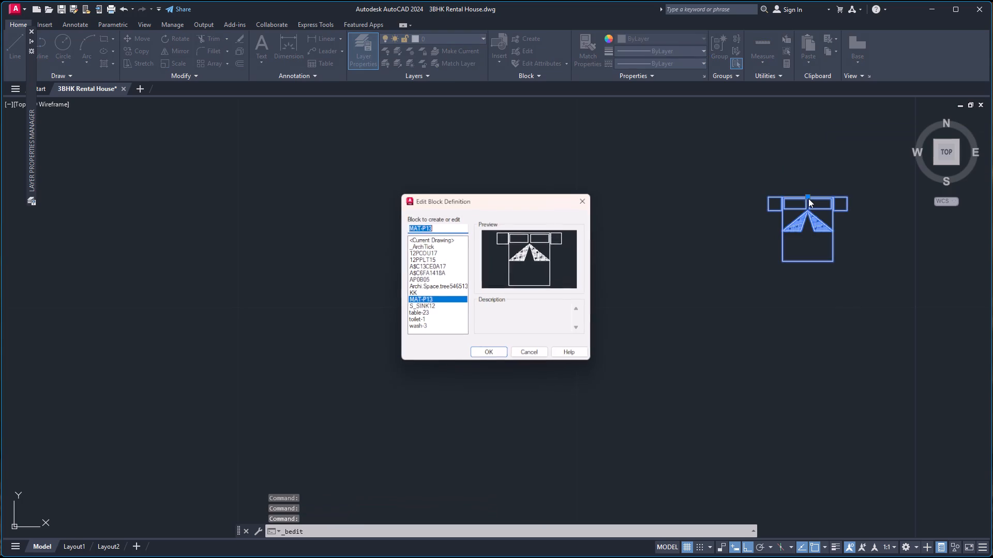
click(494, 352)
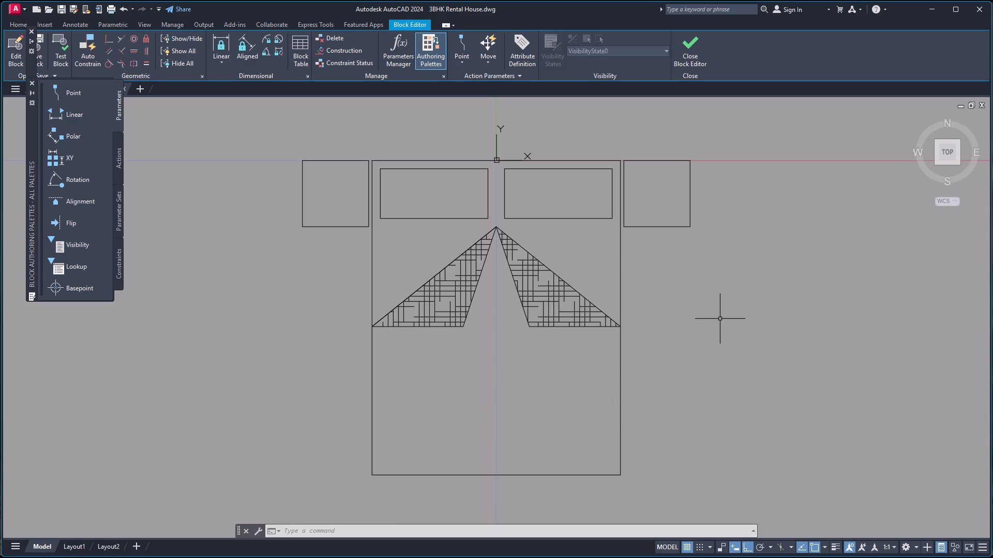
Draw a small square in the empty space east of the bed, below its east bedside table.
text(rec)
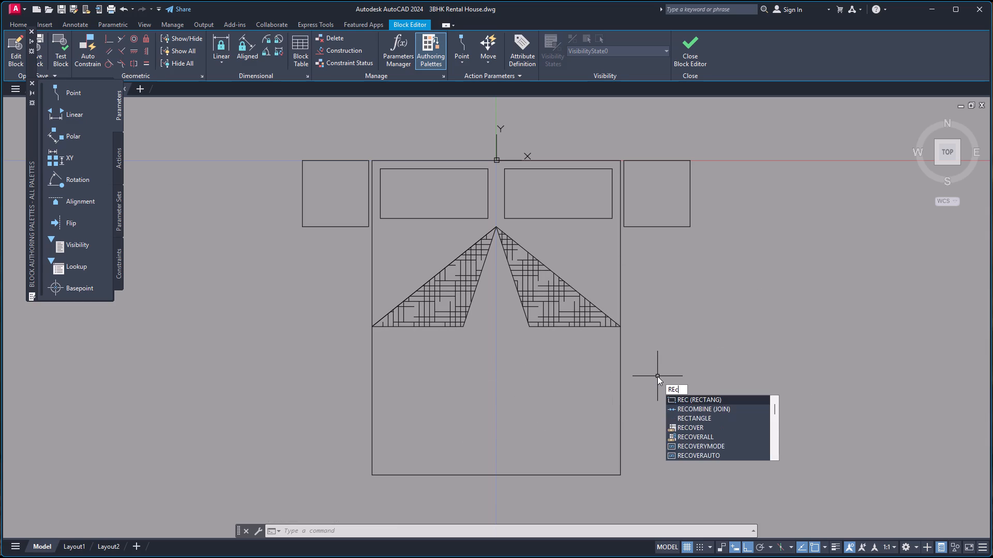
key(Return)
click(689, 291)
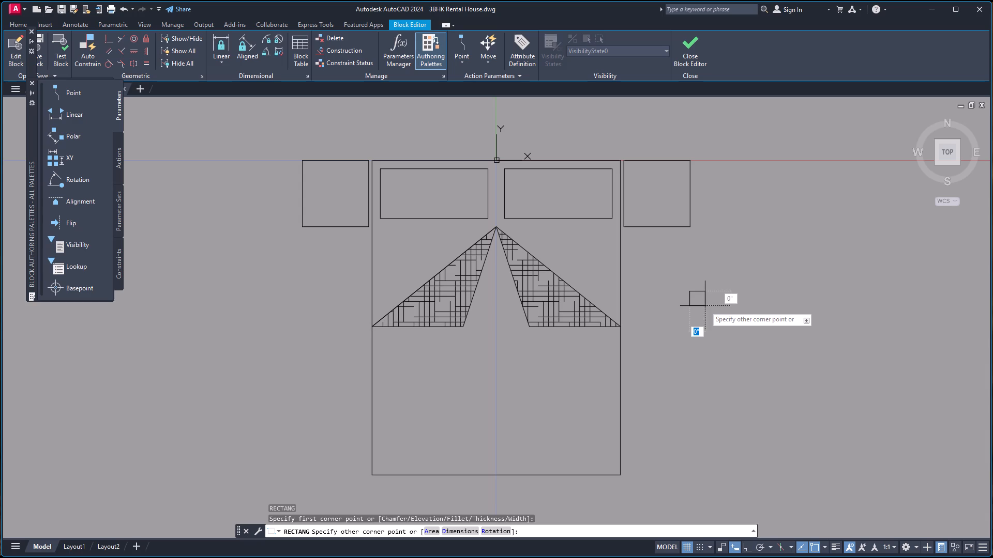
click(705, 306)
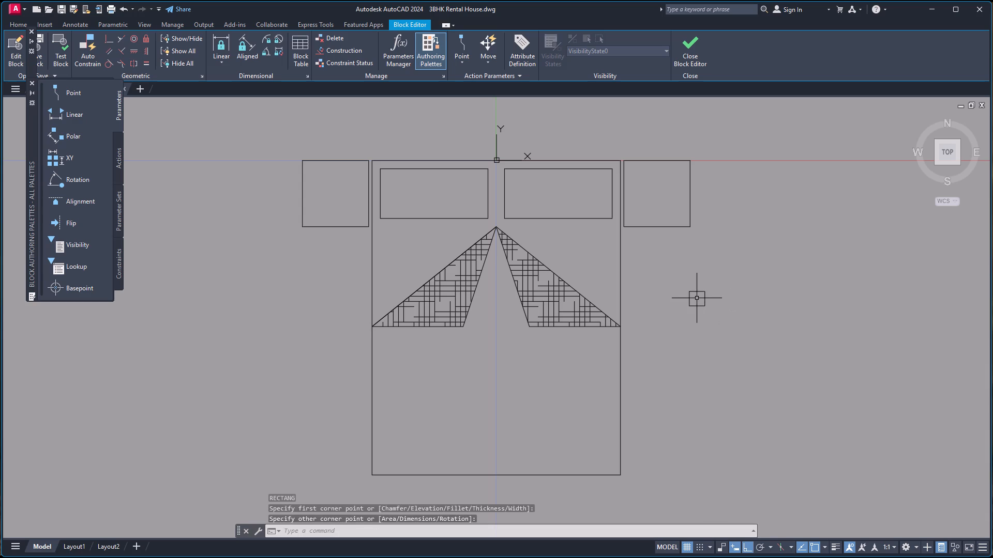
Offset the small square outward with the Through option to form a slightly larger concentric square around it.
key(o)
key(Return)
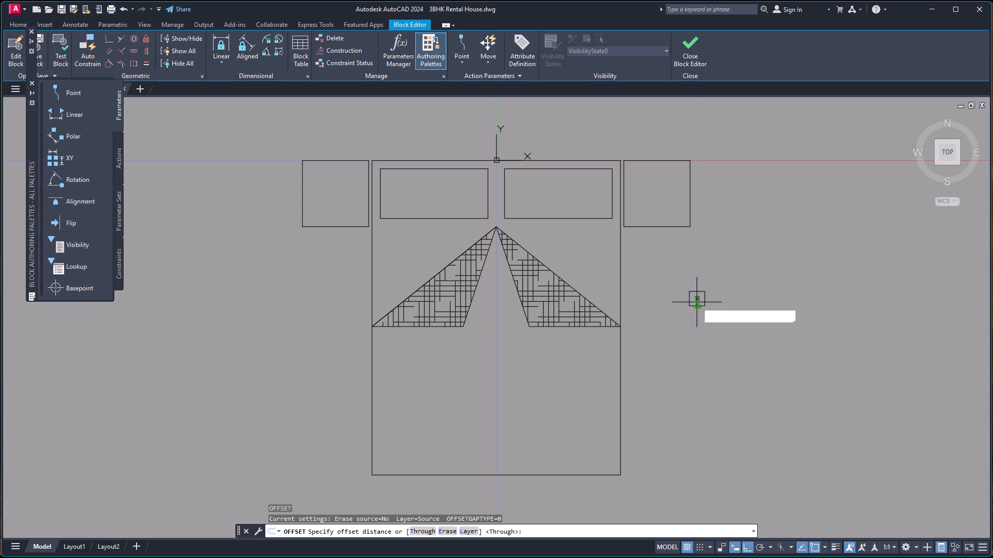
key(Return)
click(697, 306)
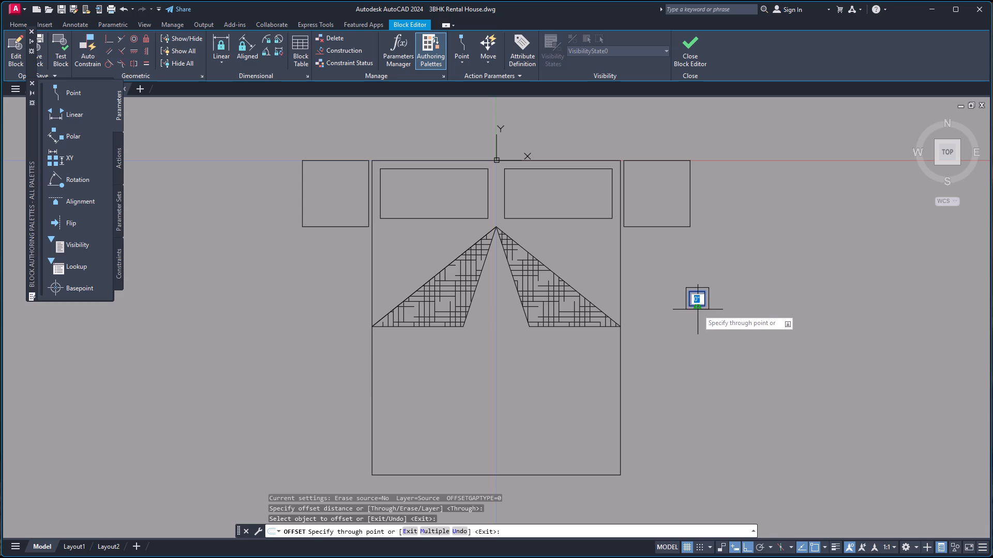
click(700, 312)
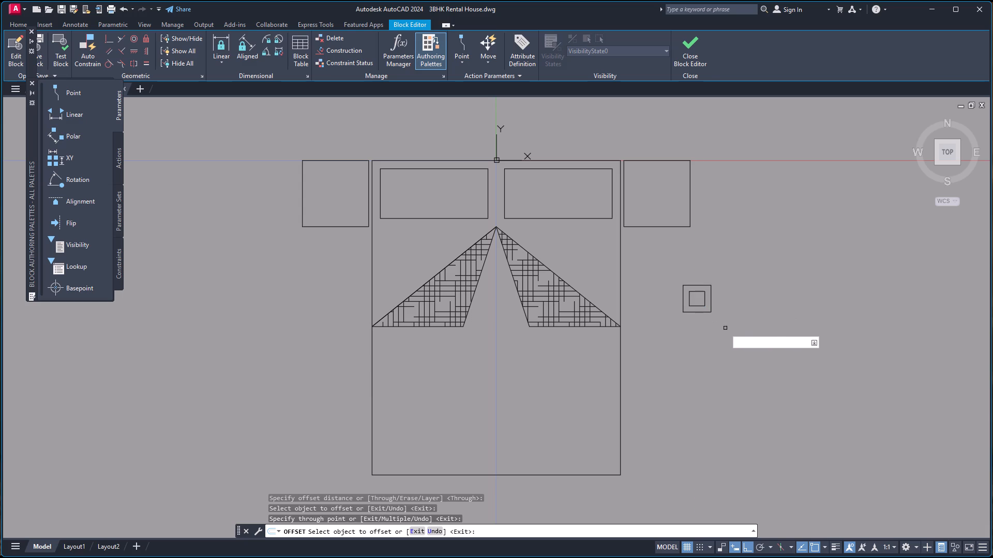
key(space)
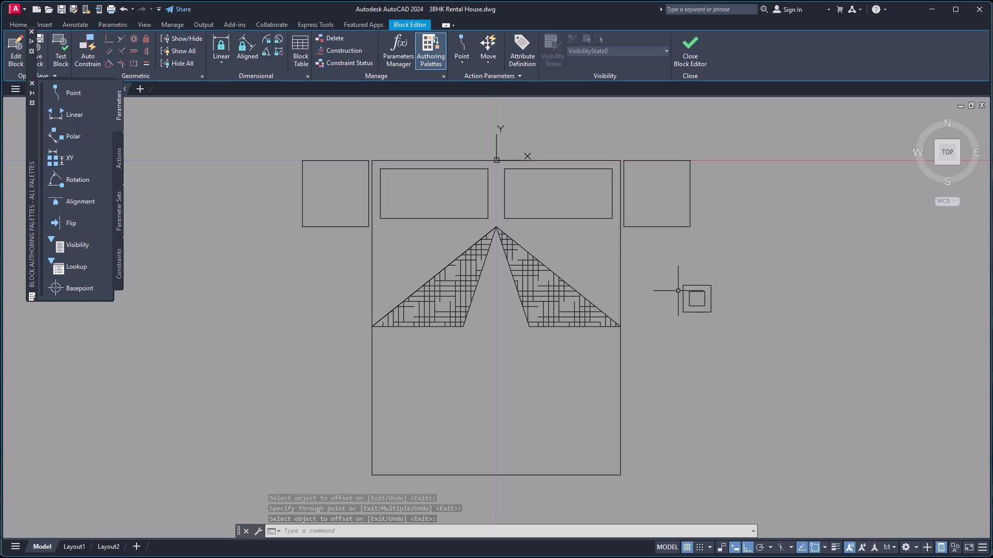
Draw two concentric circles, a small one inside a larger one, in the empty space west of the bed below its west bedside table.
key(c)
key(Return)
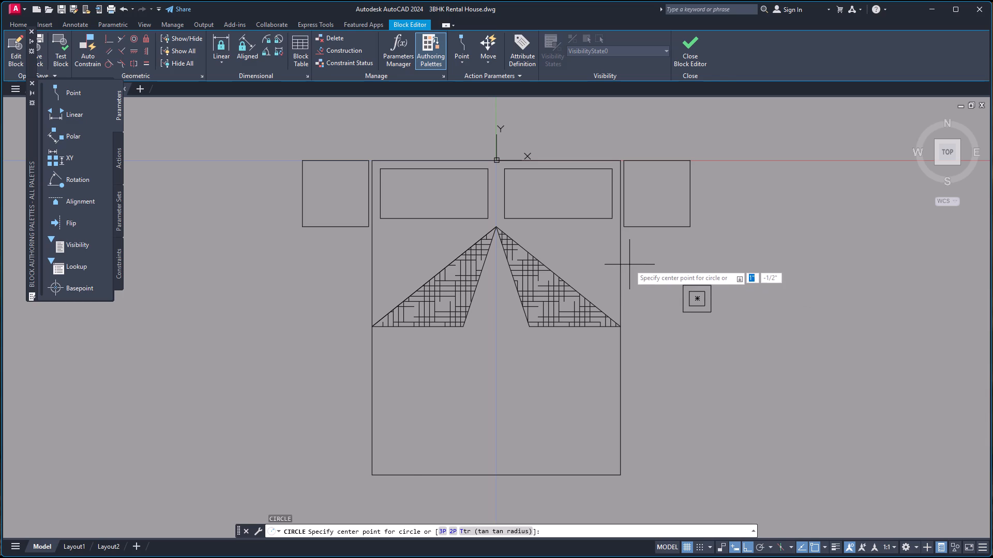
click(284, 302)
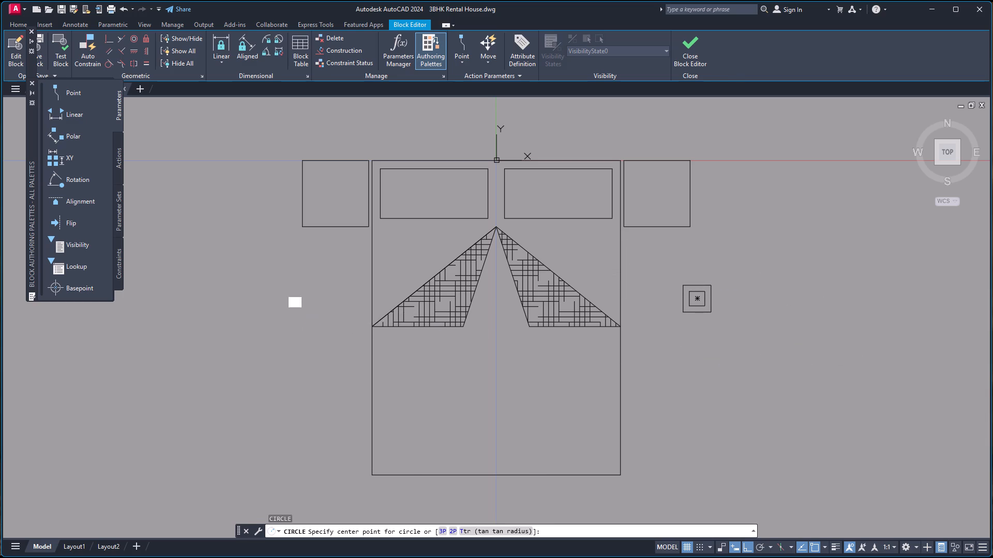
click(296, 302)
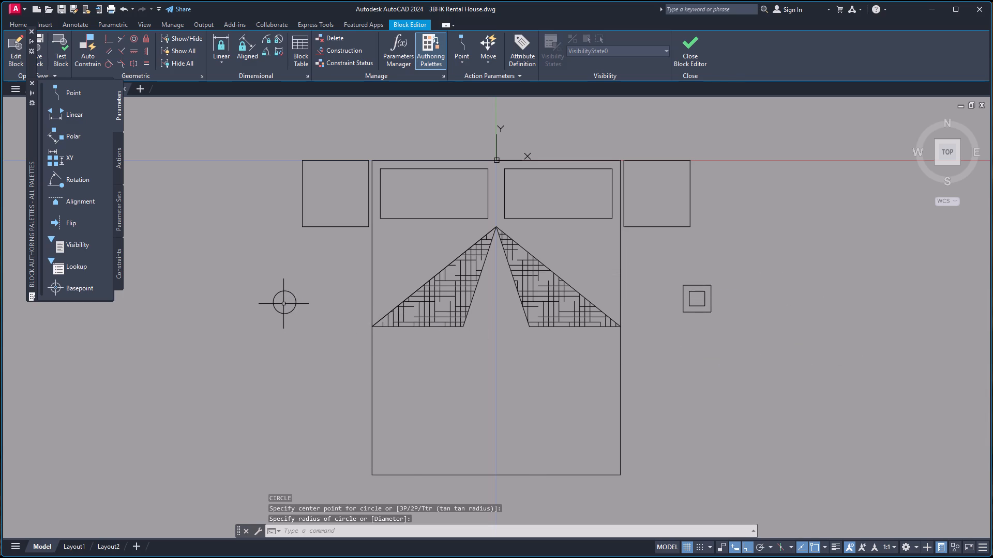
key(space)
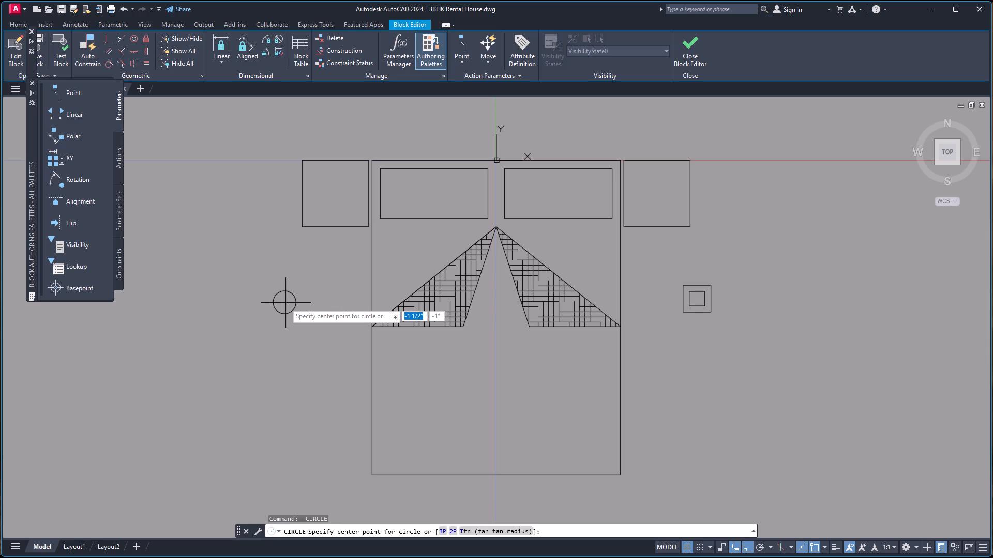
click(288, 303)
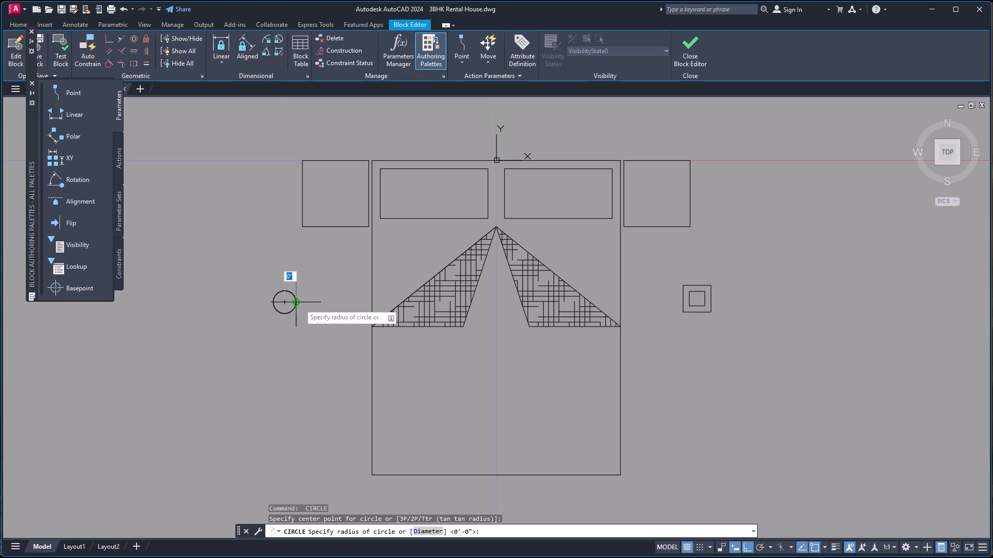
click(307, 307)
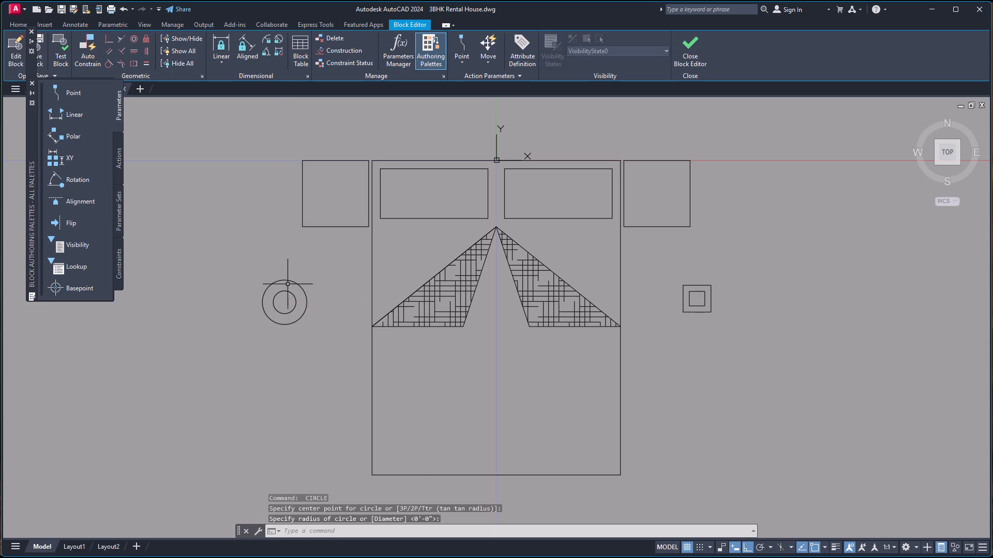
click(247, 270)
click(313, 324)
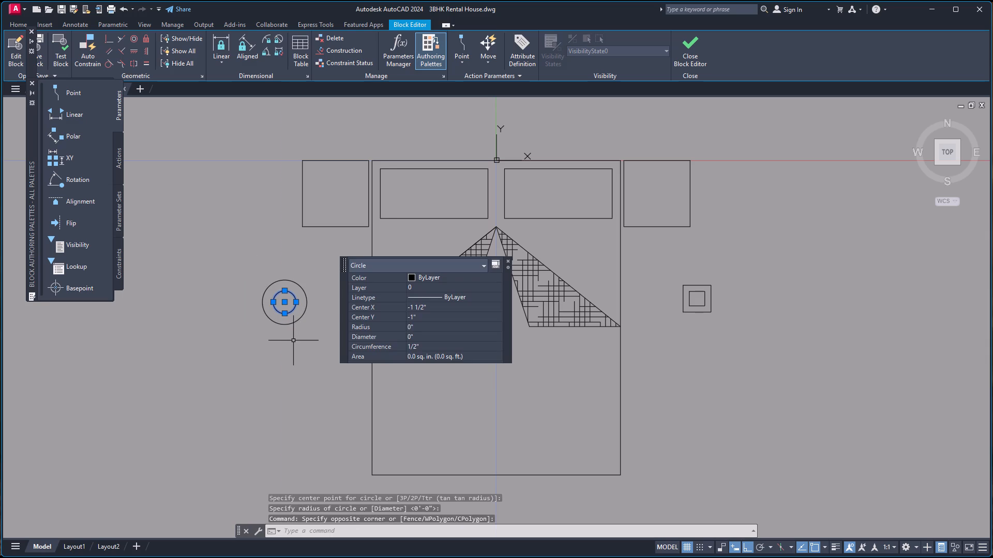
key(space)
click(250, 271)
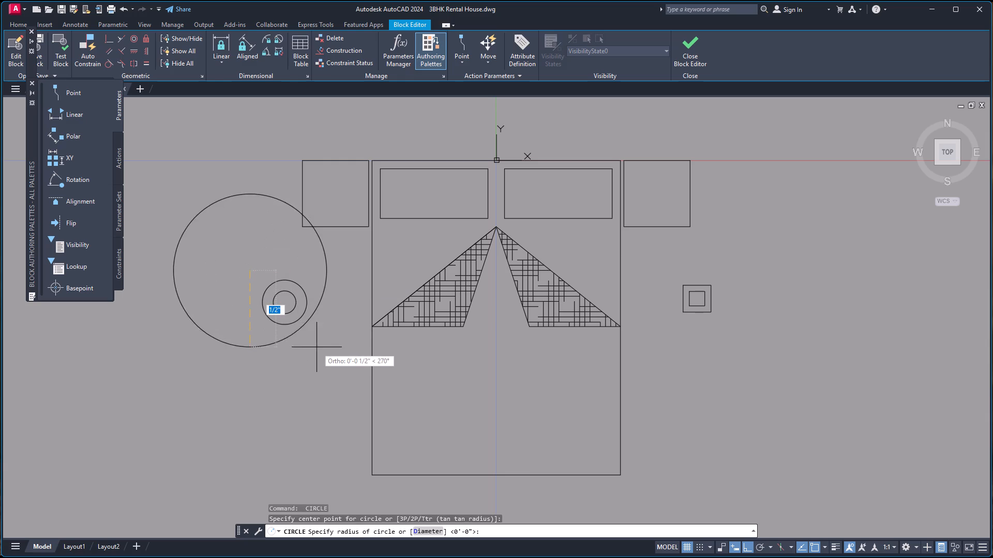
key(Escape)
Group the two concentric circles west of the bed into one object.
click(248, 252)
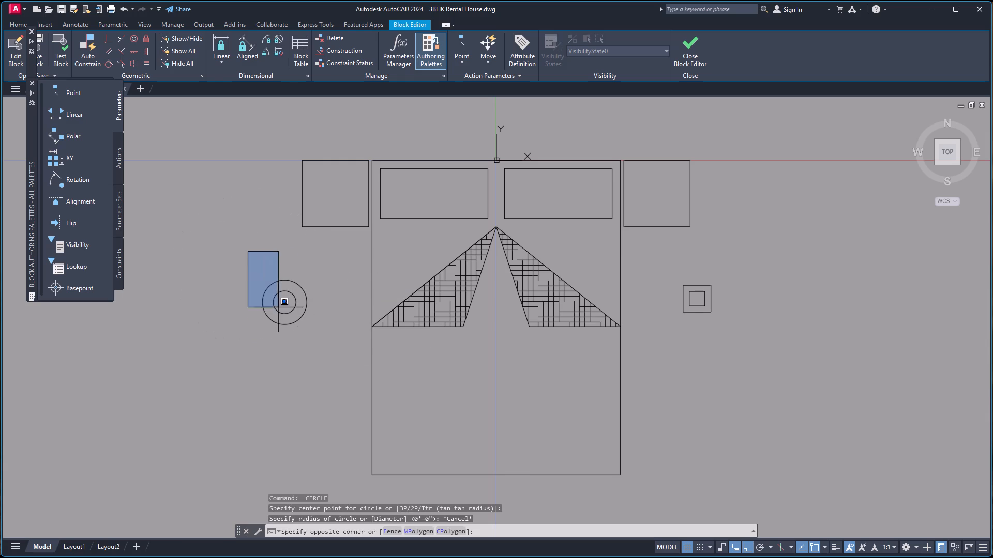
click(318, 346)
key(g)
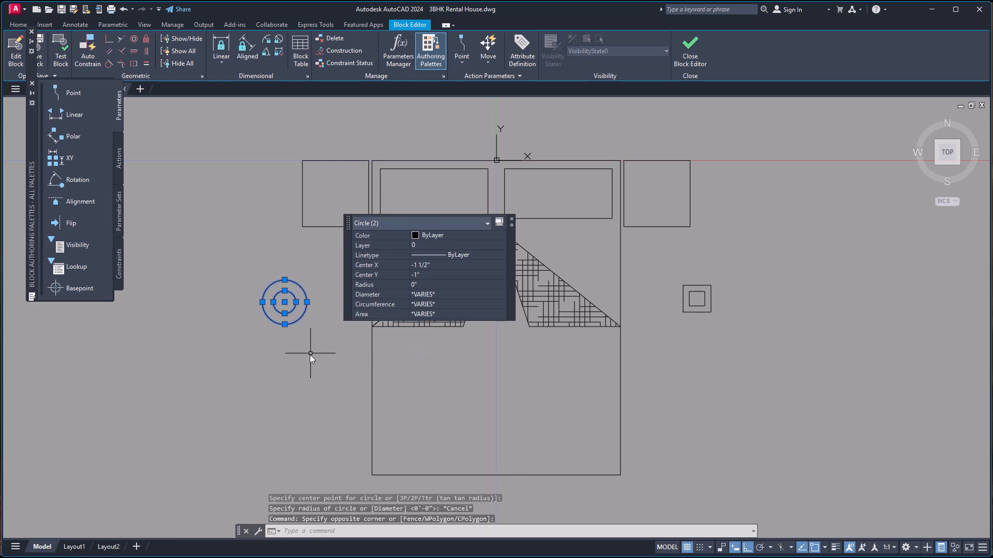
key(Return)
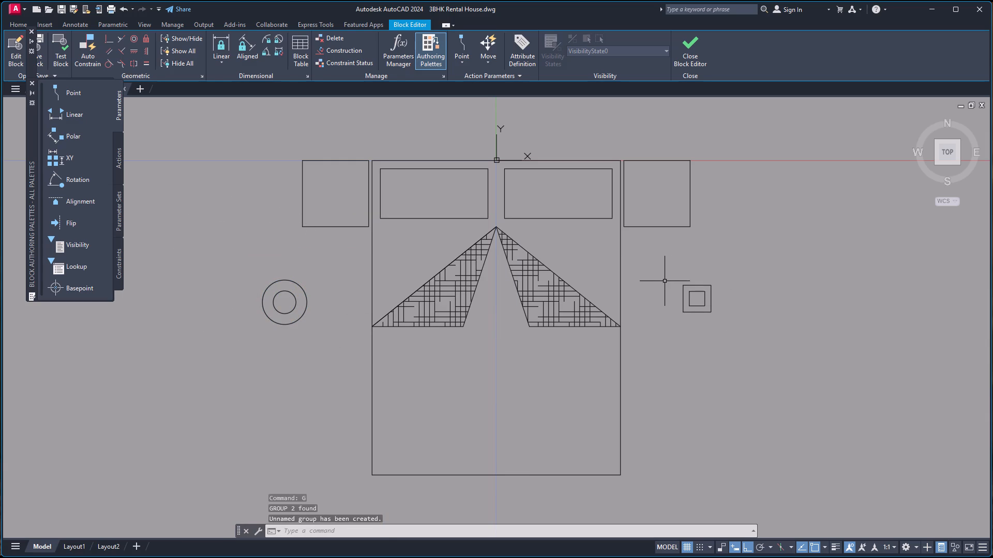
Group the two concentric squares east of the bed into one object.
click(671, 274)
click(742, 323)
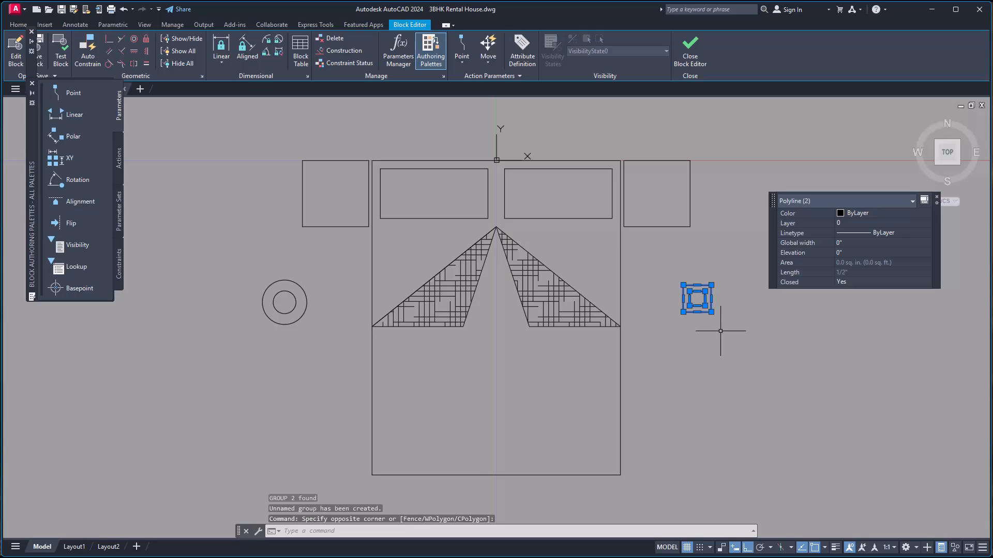
key(g)
key(backslash)
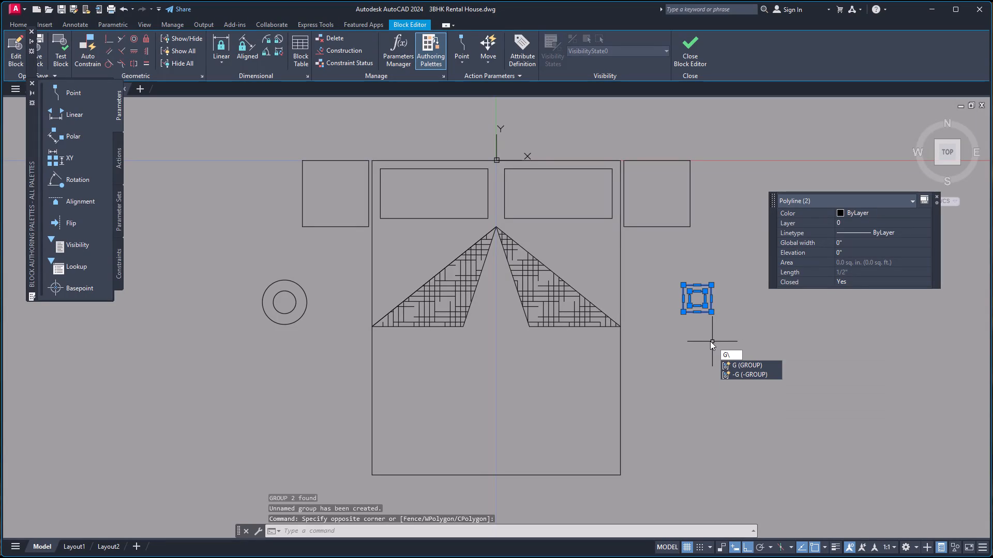
key(BackSpace)
key(Return)
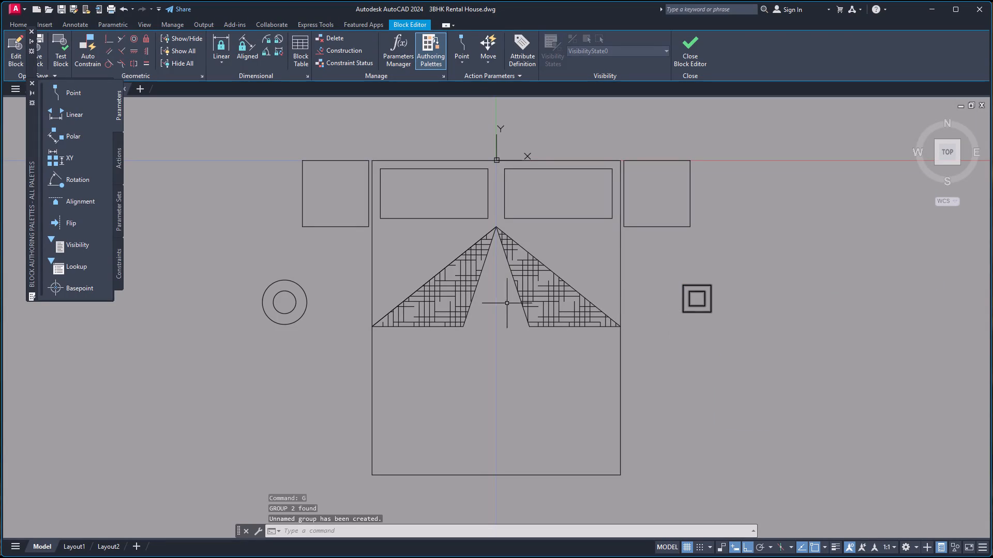
Copy the circle group by its centre to the middle of the west bedside table, using Mid Between 2 Points on the table's side midpoints.
click(286, 312)
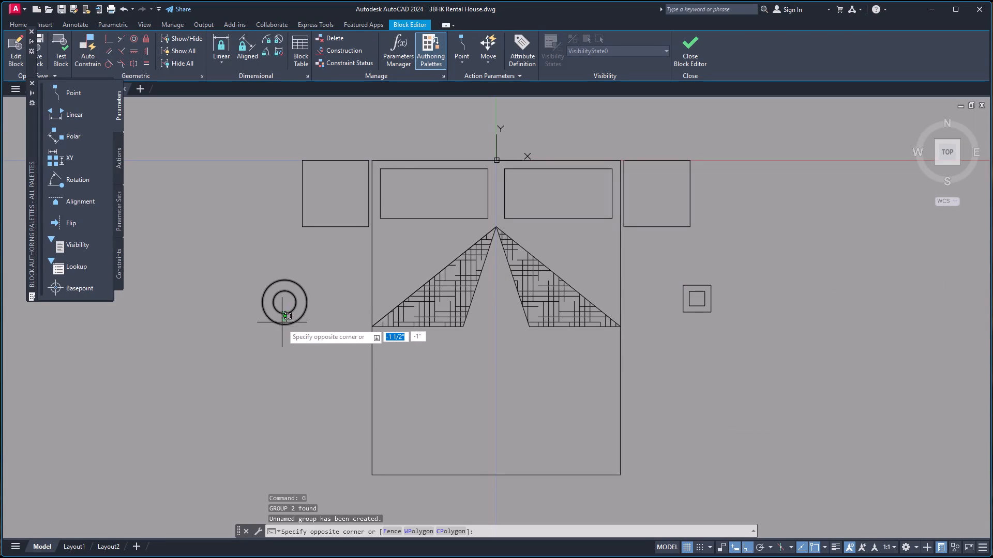
click(280, 332)
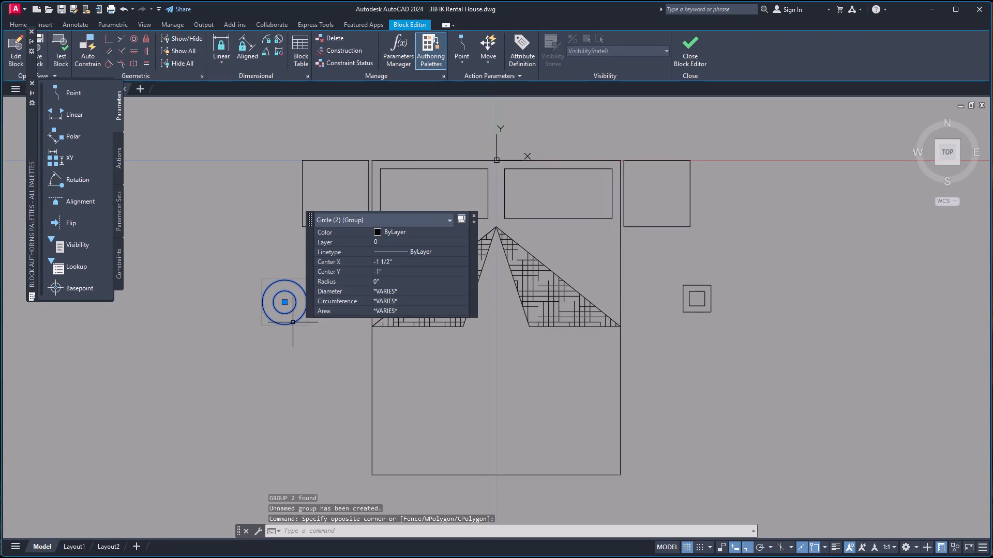
text(co)
key(Return)
click(285, 305)
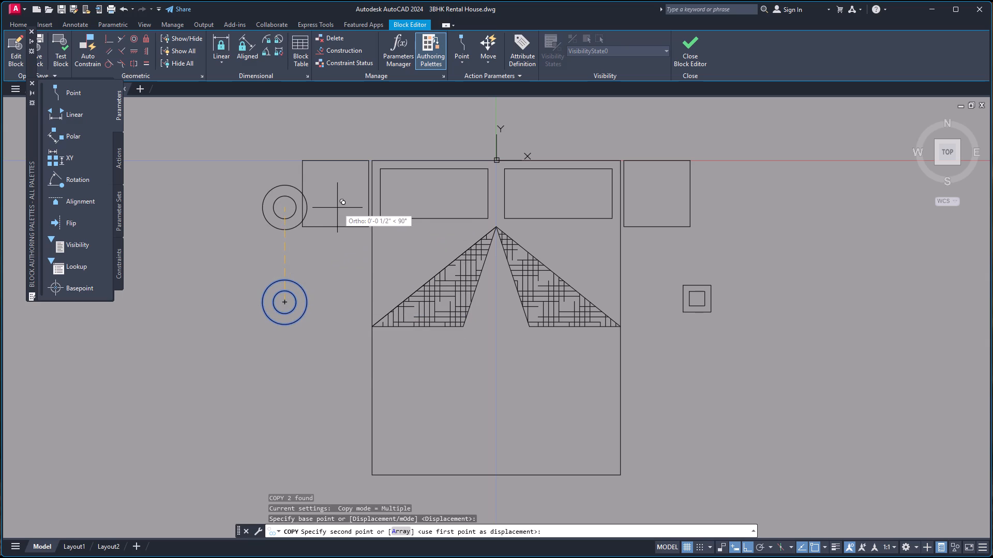
right_click(337, 207)
click(355, 267)
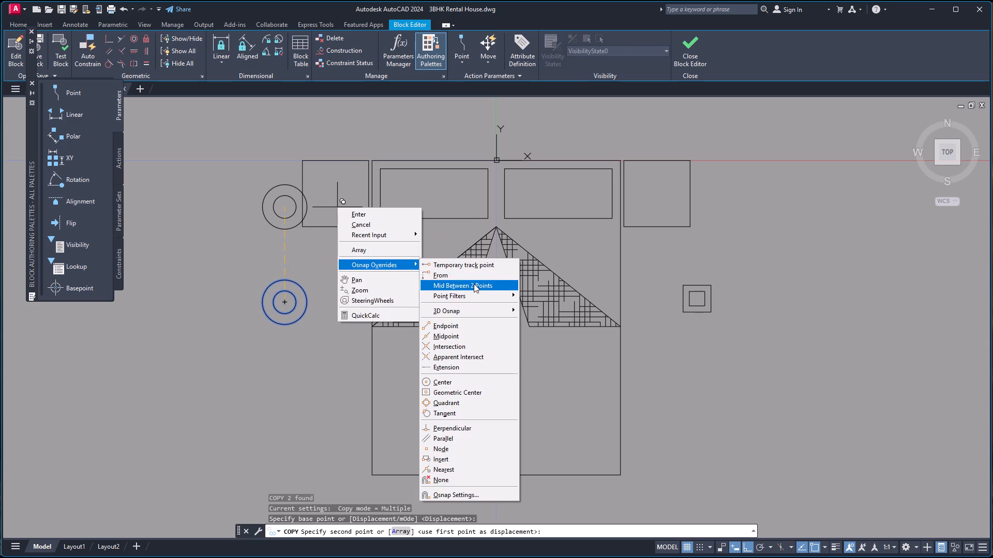
click(474, 284)
click(304, 195)
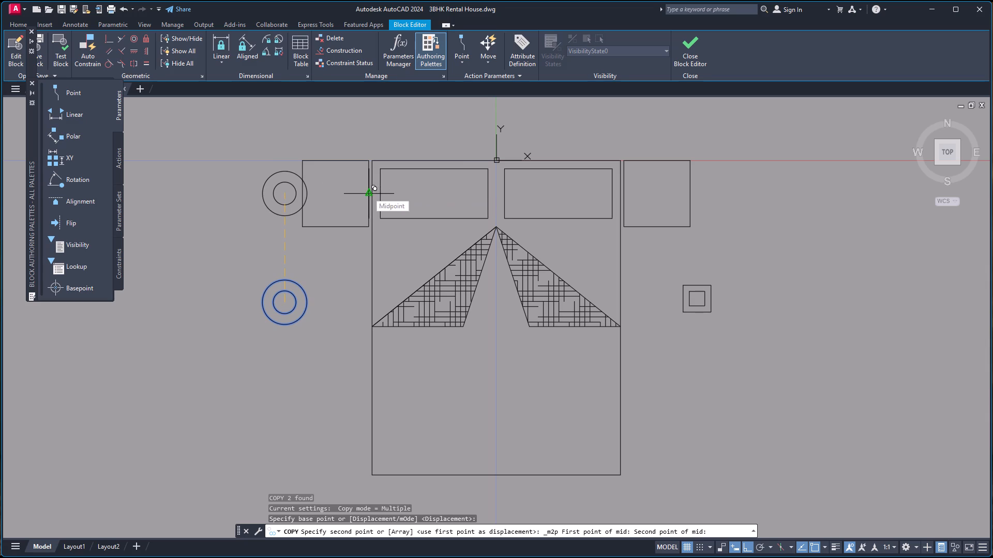
click(368, 193)
key(Escape)
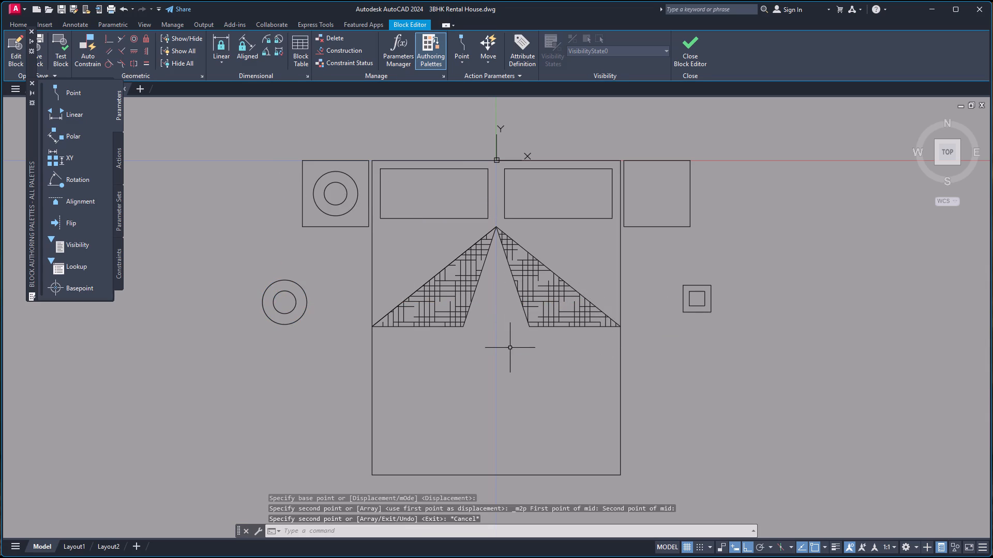
Copy the grouped concentric squares located east of the bed.
click(696, 291)
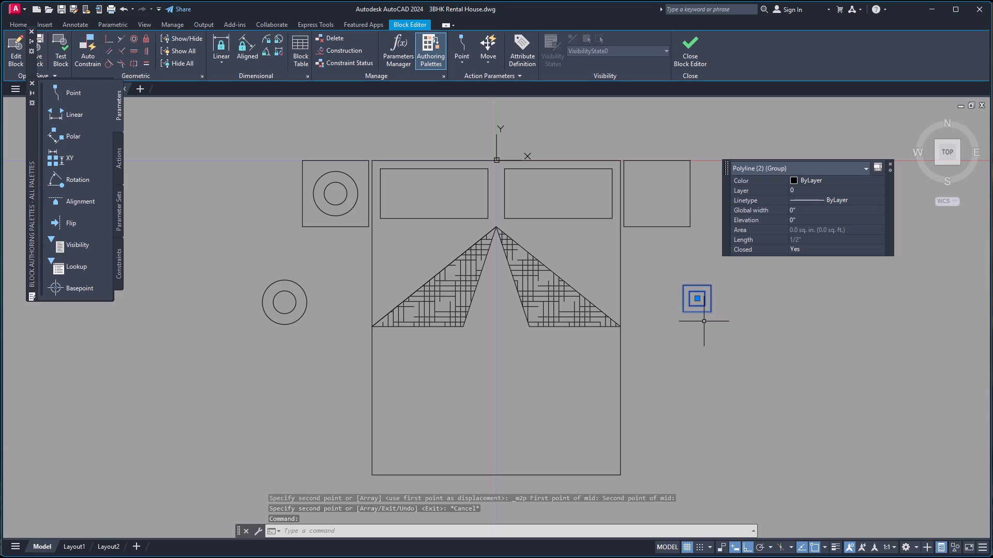
text(co)
key(Return)
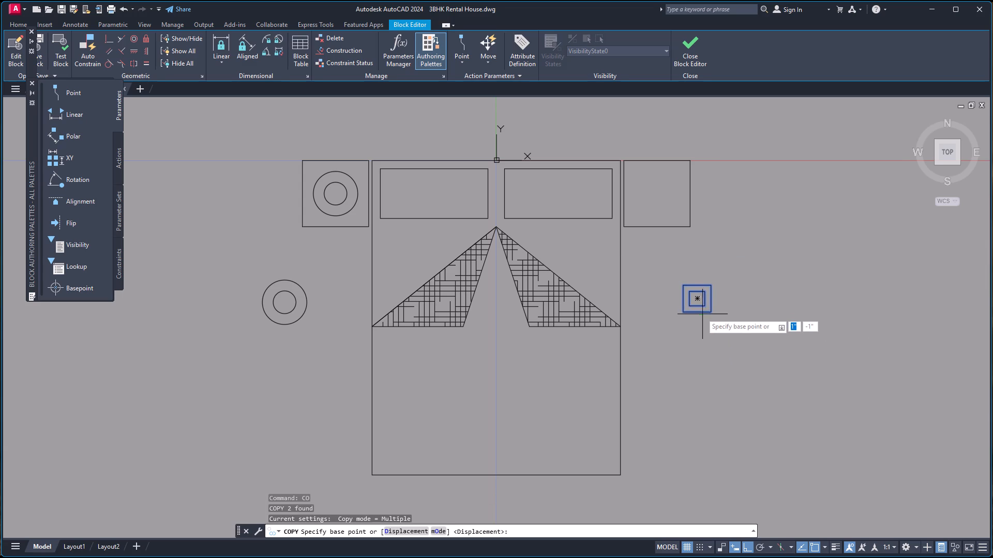
Copy the concentric-square lamp from its centre to the middle of the empty right nightstand, midway between its two side edges.
click(698, 300)
right_click(658, 244)
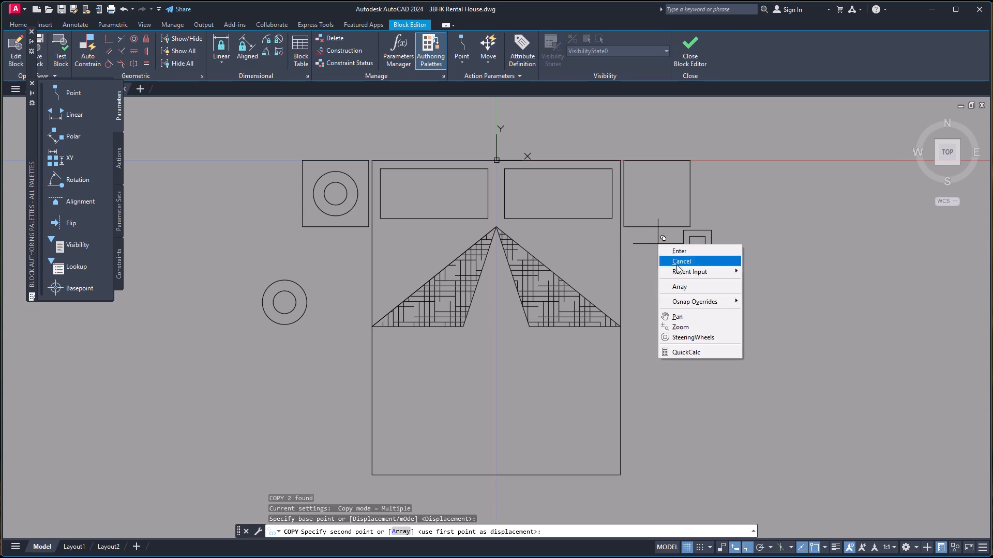
click(686, 301)
click(780, 323)
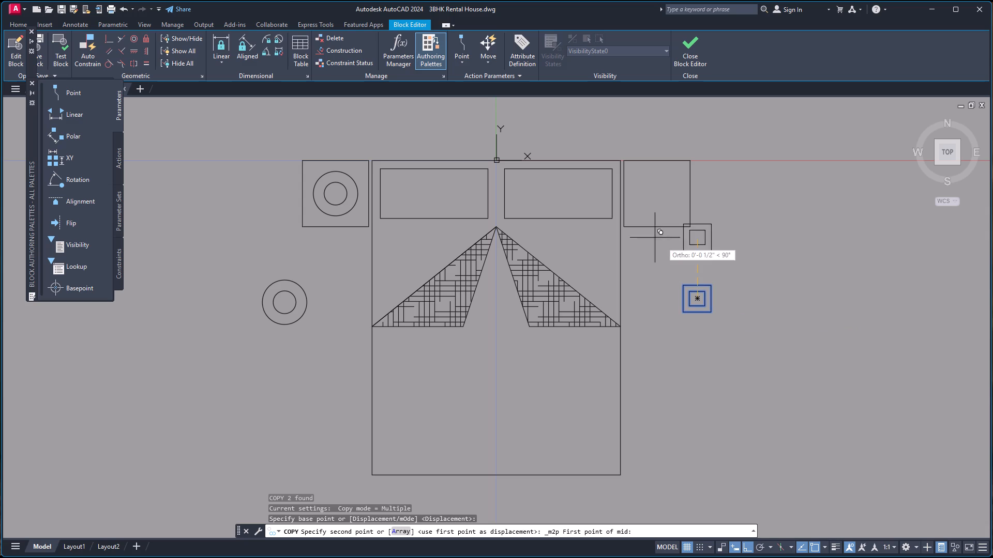
click(623, 195)
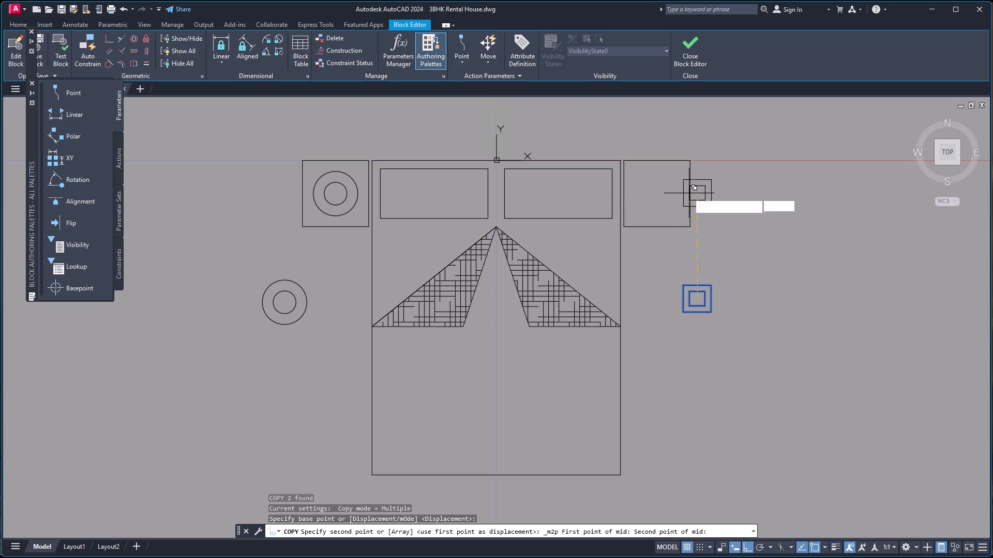
click(688, 193)
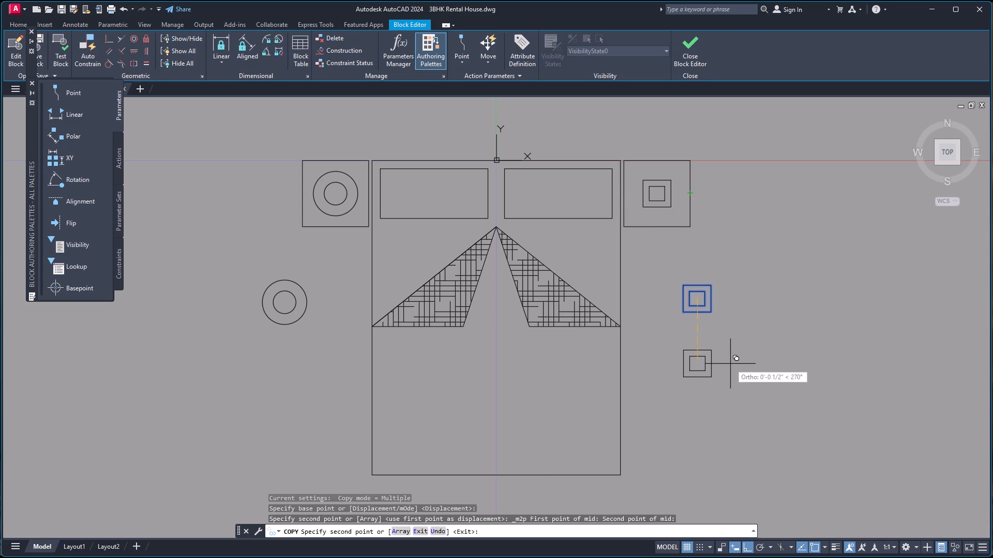
key(Escape)
Delete the two leftover lamp symbols outside the bed, the concentric squares and the concentric circles.
click(668, 264)
click(776, 355)
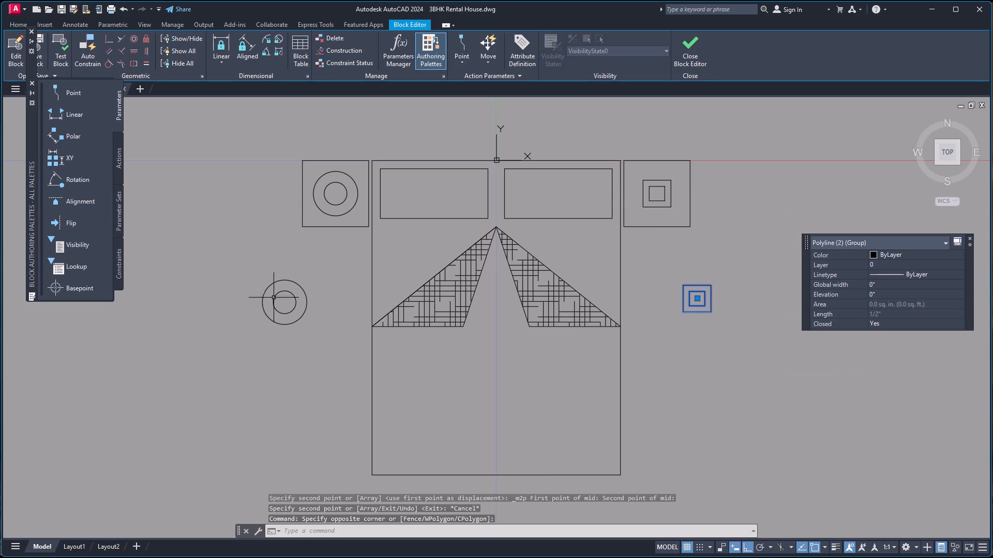
drag(237, 261, 246, 265)
click(389, 350)
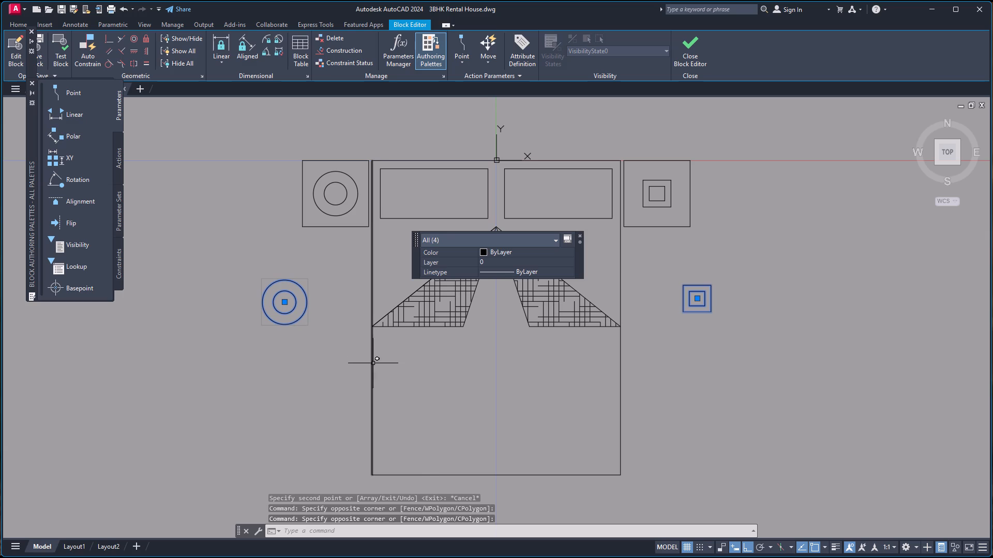
key(Delete)
Scale up the square lamp on the right nightstand about its centre, freehand, leaving a margin inside the nightstand.
click(652, 208)
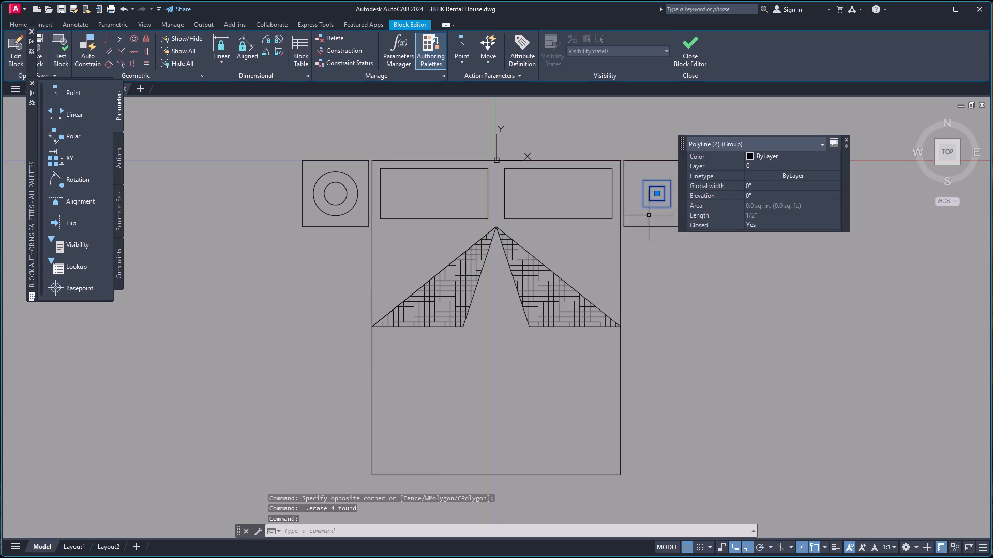
key(s)
key(c)
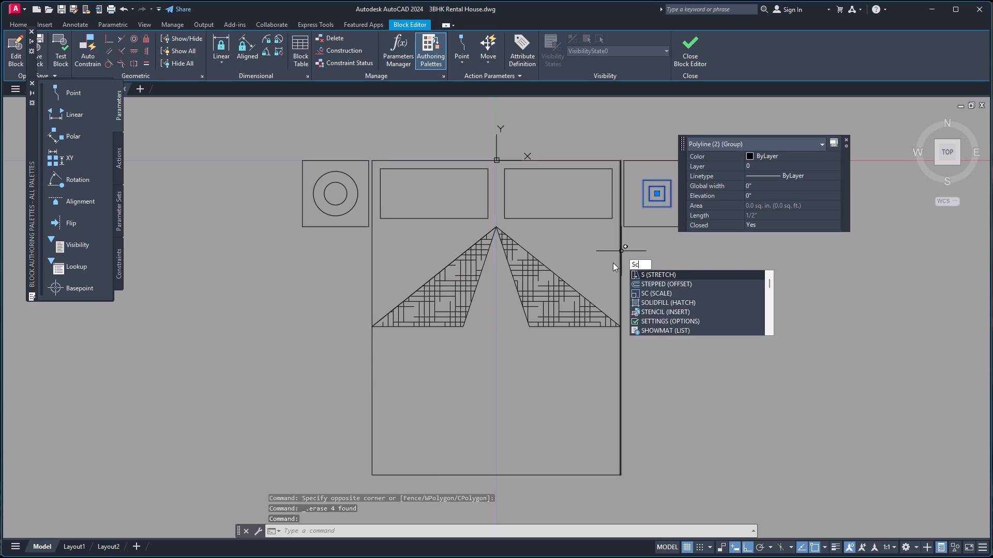
key(Return)
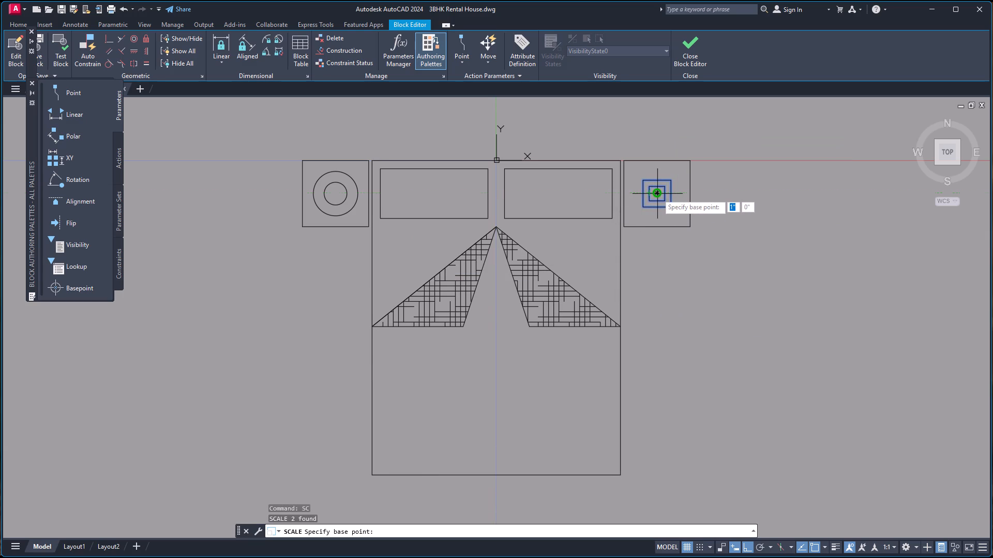
click(658, 194)
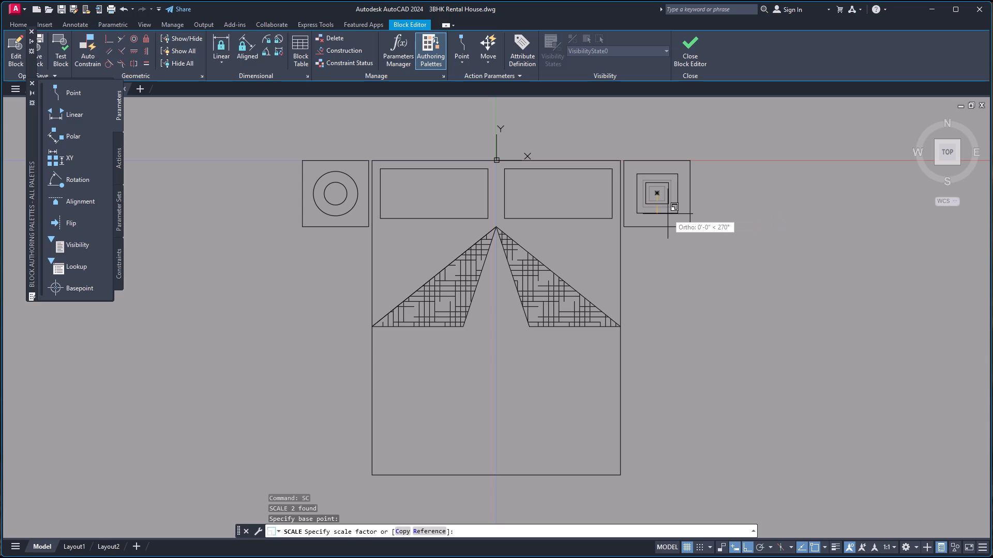
click(668, 214)
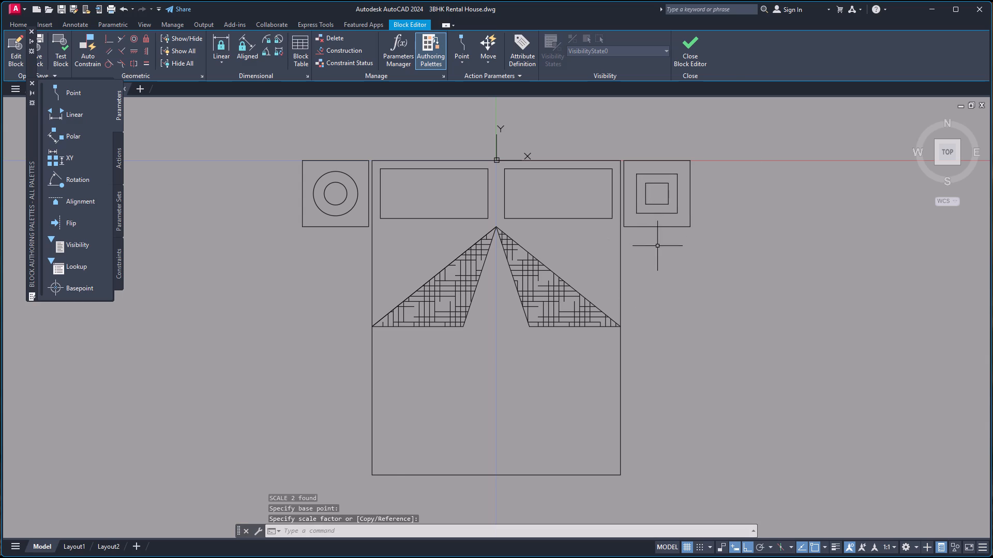
Close the block editor and save the changes to MAT-P13.
click(693, 43)
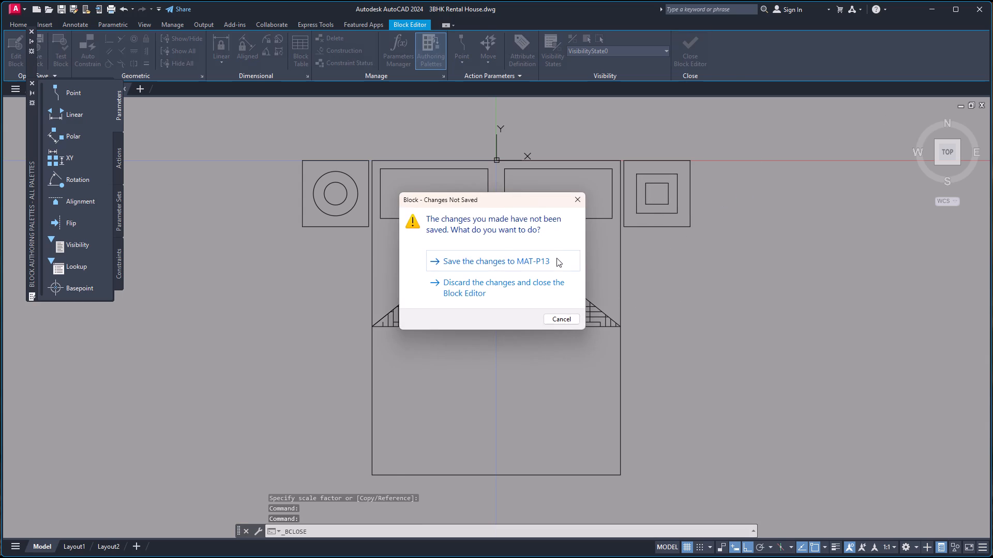
click(553, 255)
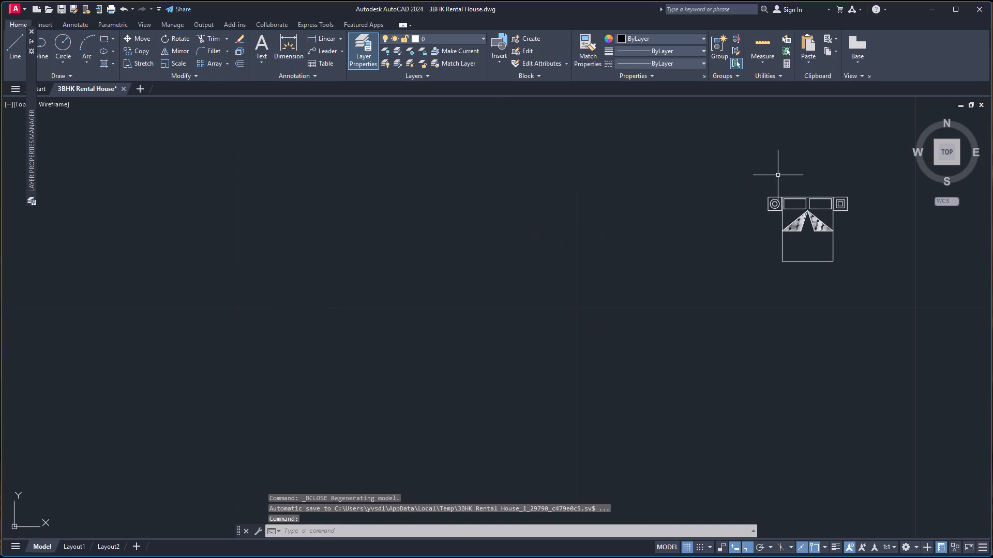
Scale up the MAT-P13 bed block freehand about the midpoint of its headboard edge, judging its size against the house plan.
click(739, 188)
click(856, 319)
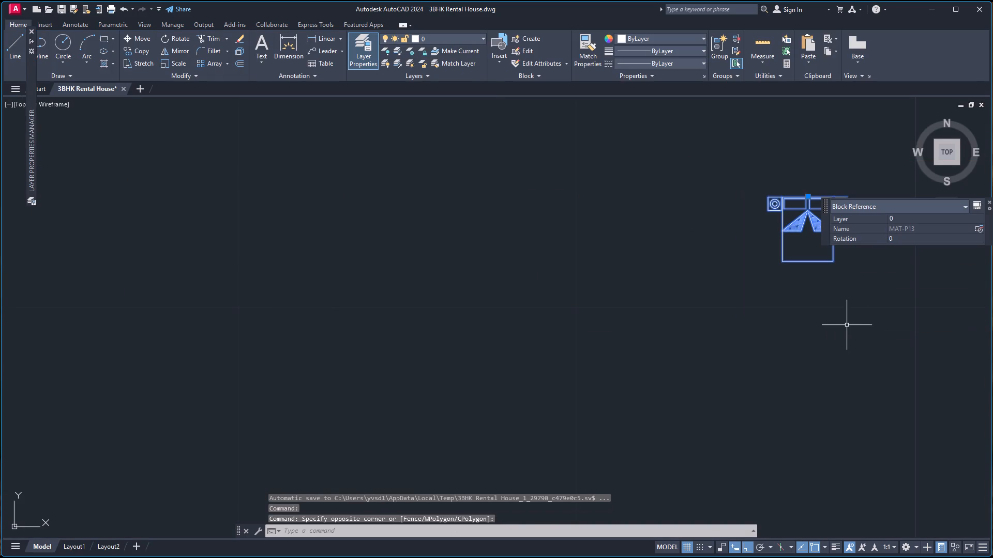
key(s)
key(c)
key(Return)
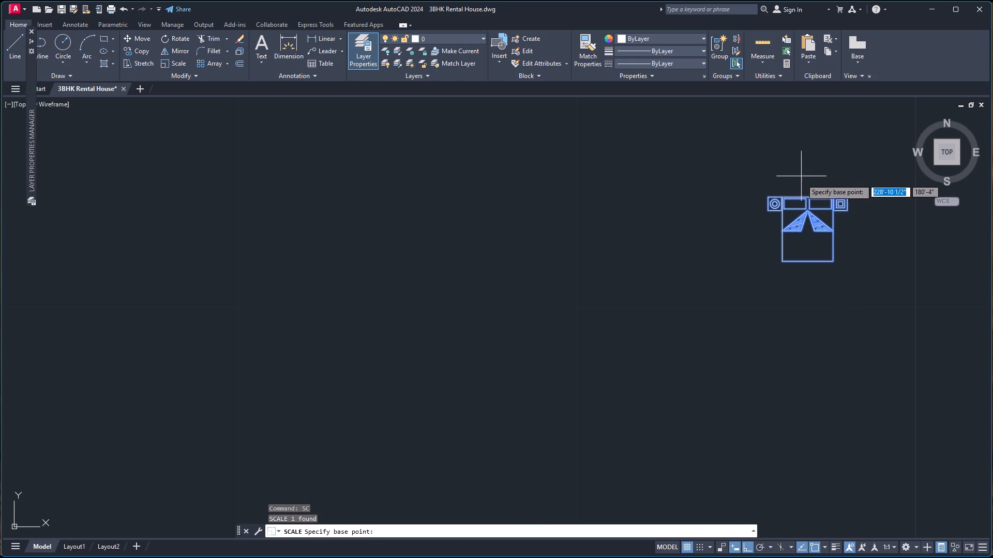
scroll(807, 194, up, 3)
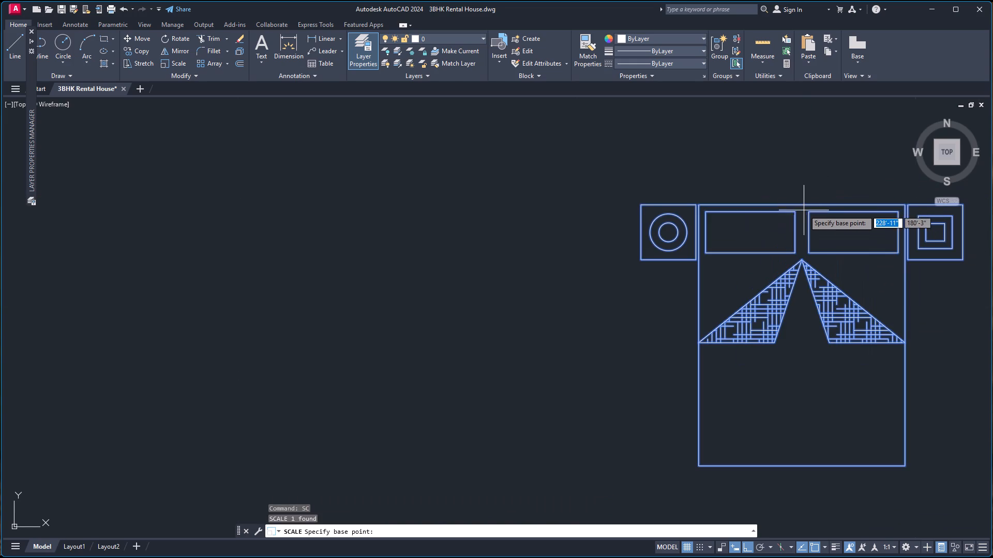
click(803, 205)
scroll(805, 199, down, 6)
scroll(836, 275, down, 1)
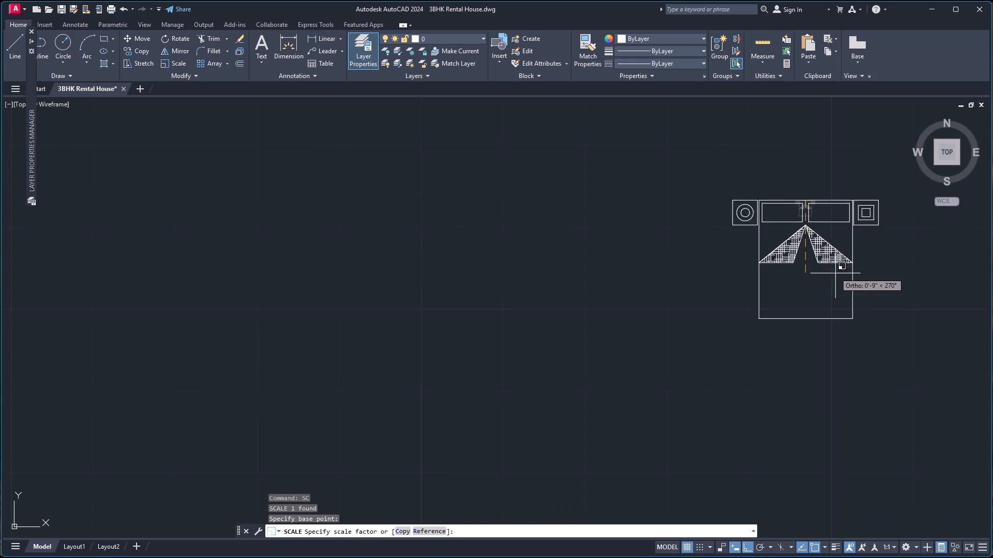
scroll(836, 275, down, 6)
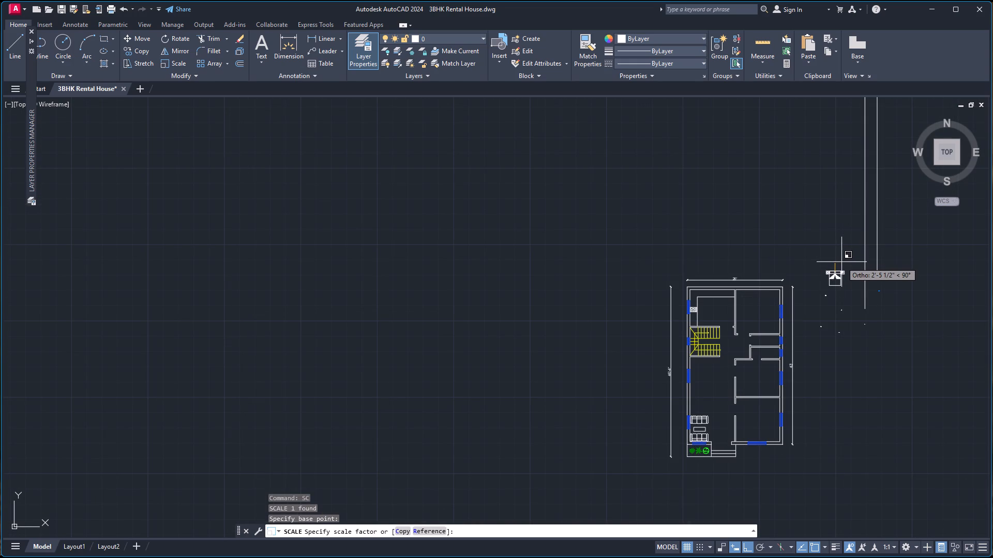
click(842, 254)
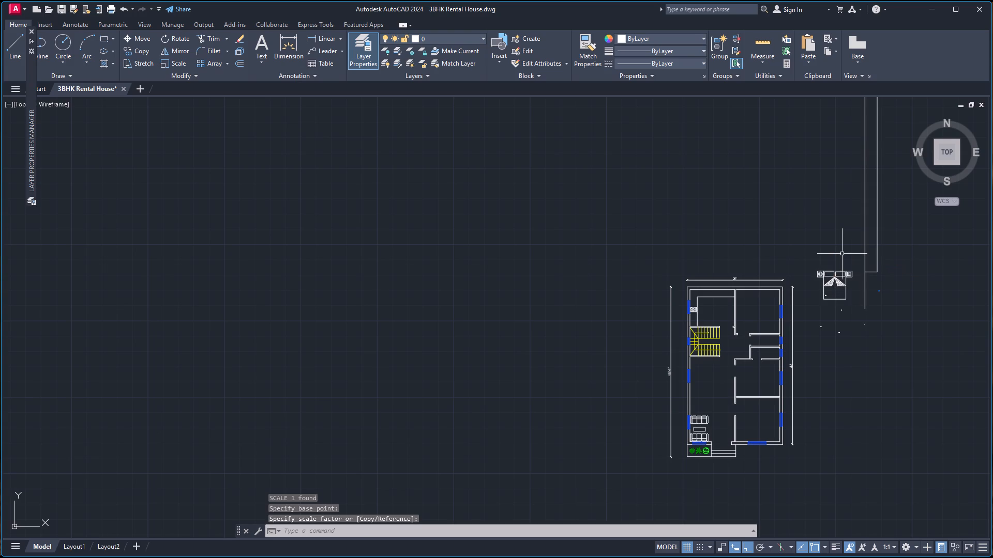
Rotate the bed block to 270° about its headboard midpoint so that the headboard faces east.
click(837, 270)
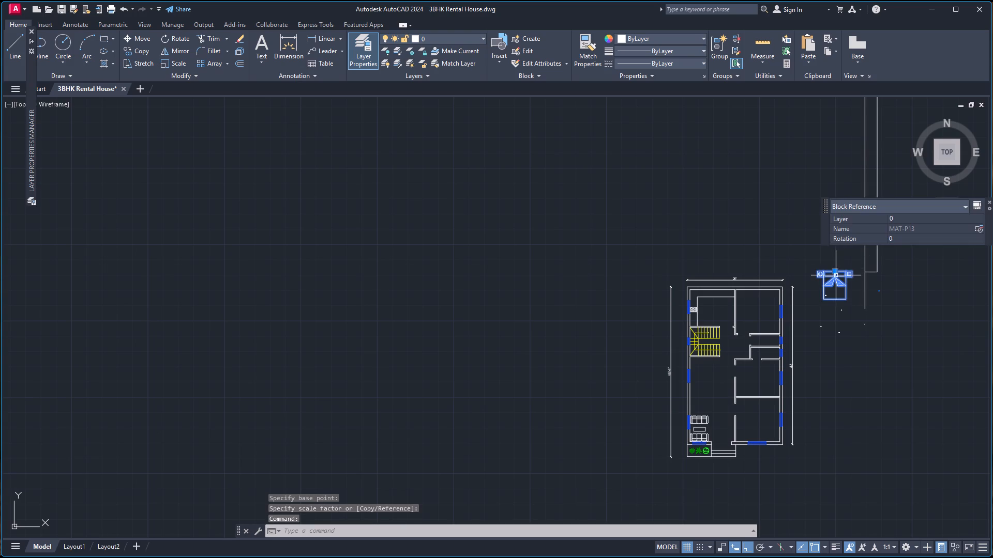
key(r)
key(o)
key(Return)
scroll(832, 268, up, 5)
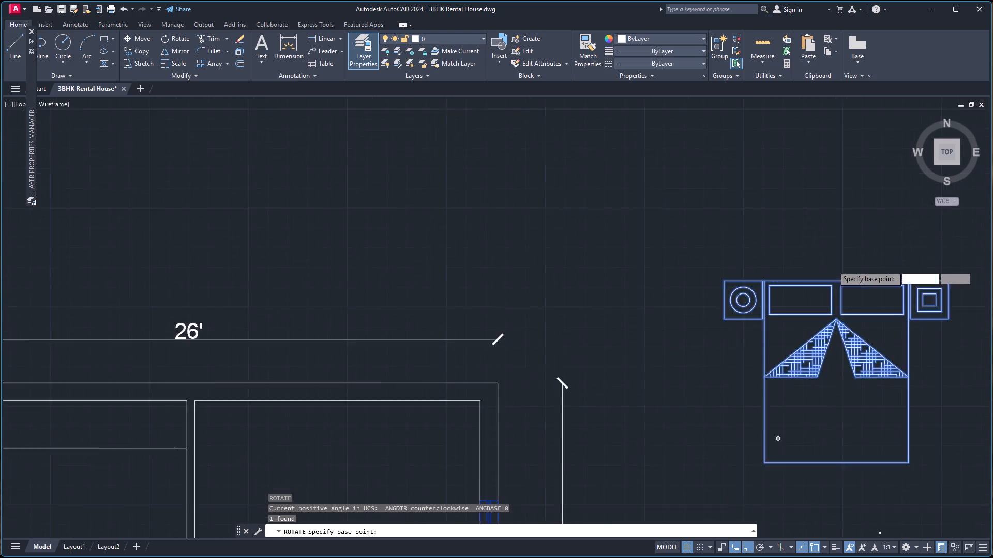
click(837, 288)
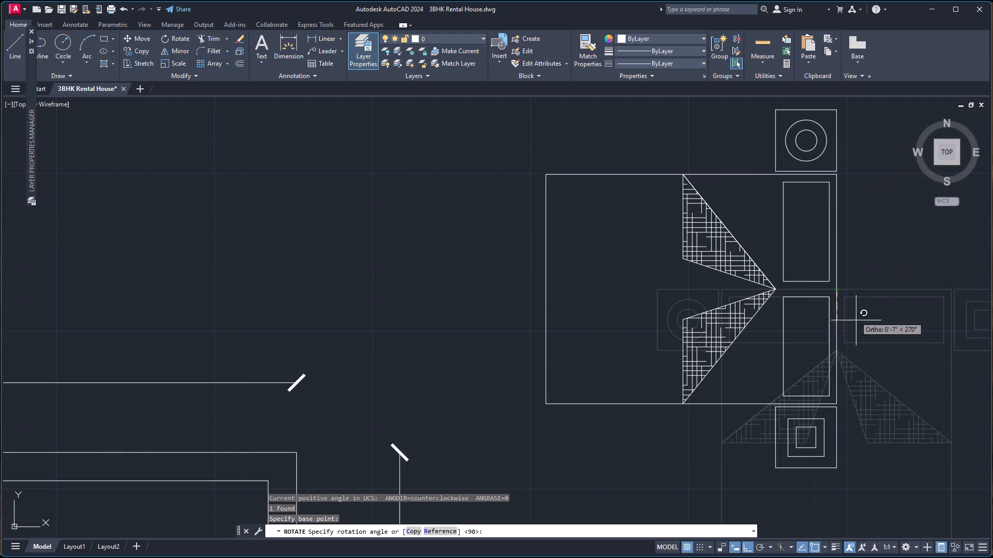
click(834, 430)
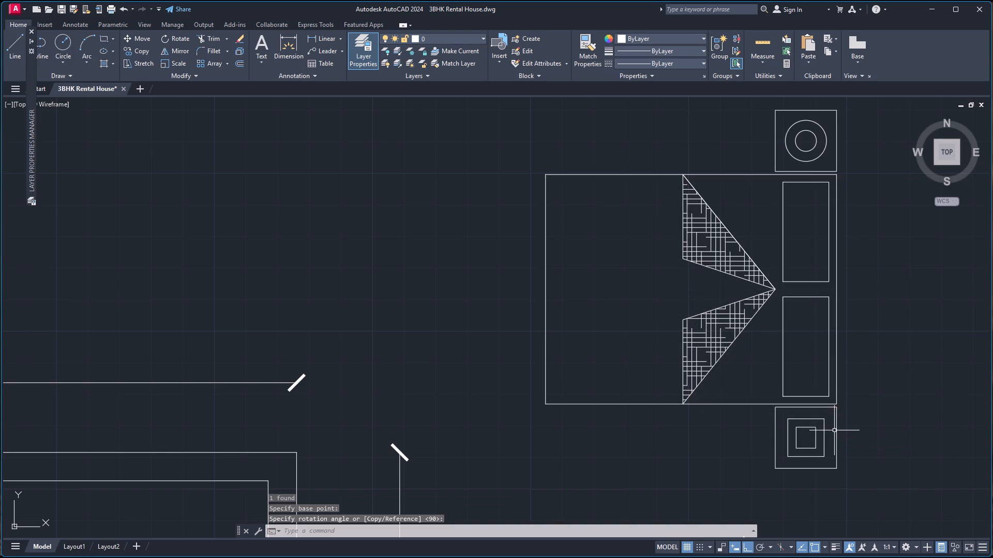
Copy the bed by its headboard midpoint into the northeast bedroom, centred between the corners of the room's east inner wall.
click(836, 288)
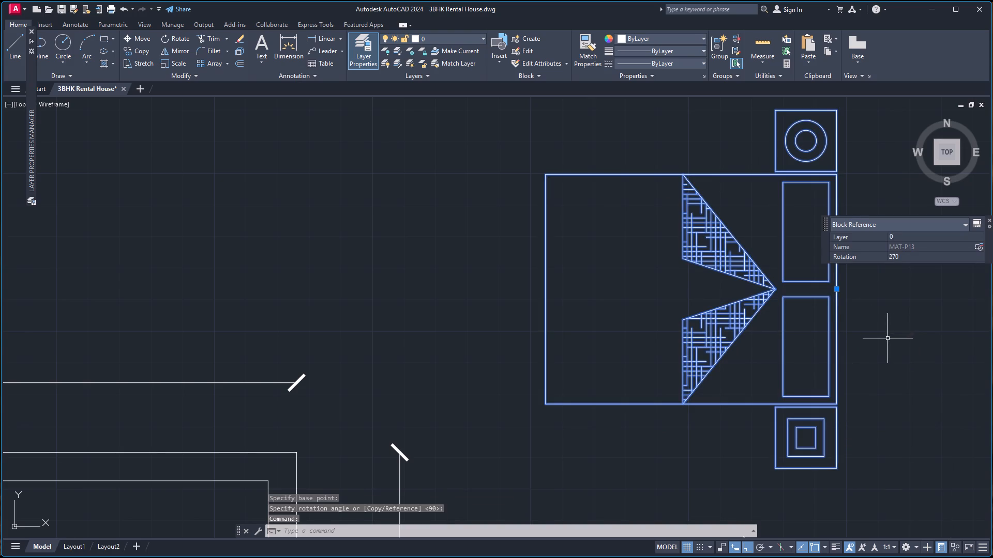
key(c)
key(o)
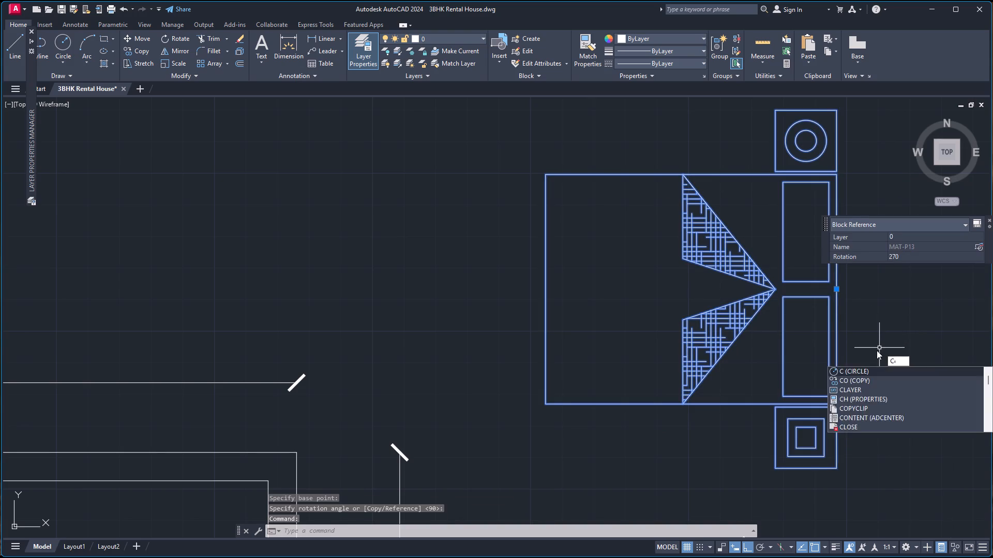
key(Return)
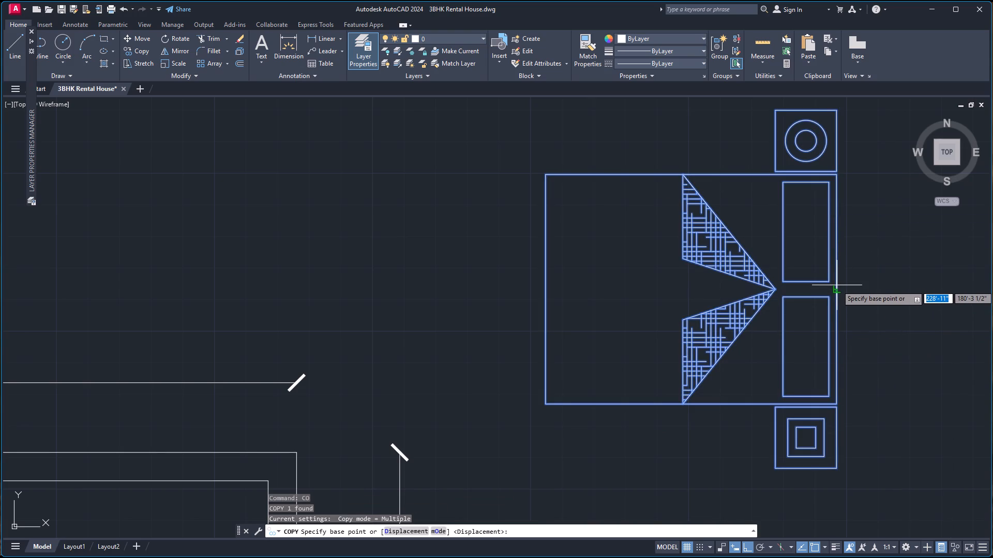
click(837, 290)
scroll(860, 291, down, 5)
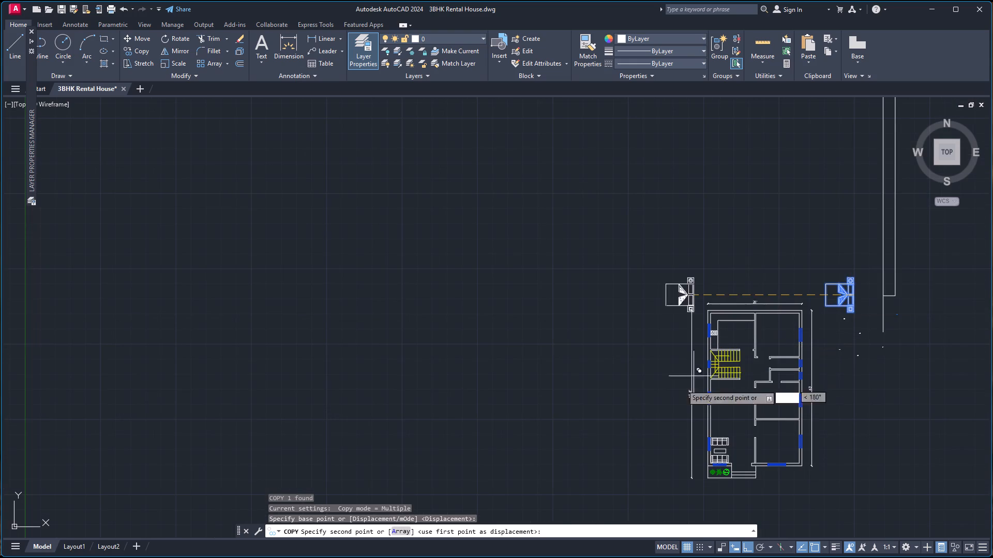
scroll(773, 362, up, 4)
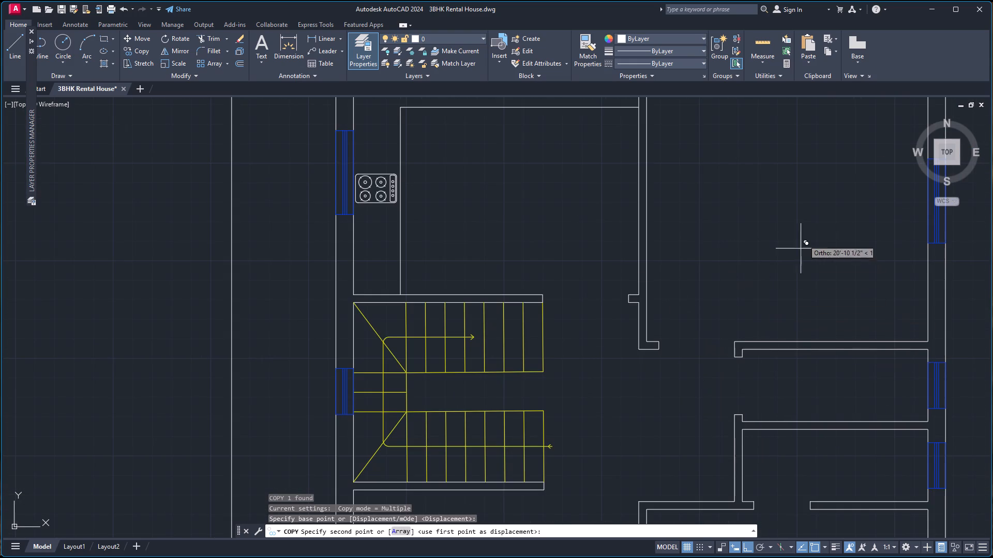
right_click(821, 228)
click(846, 286)
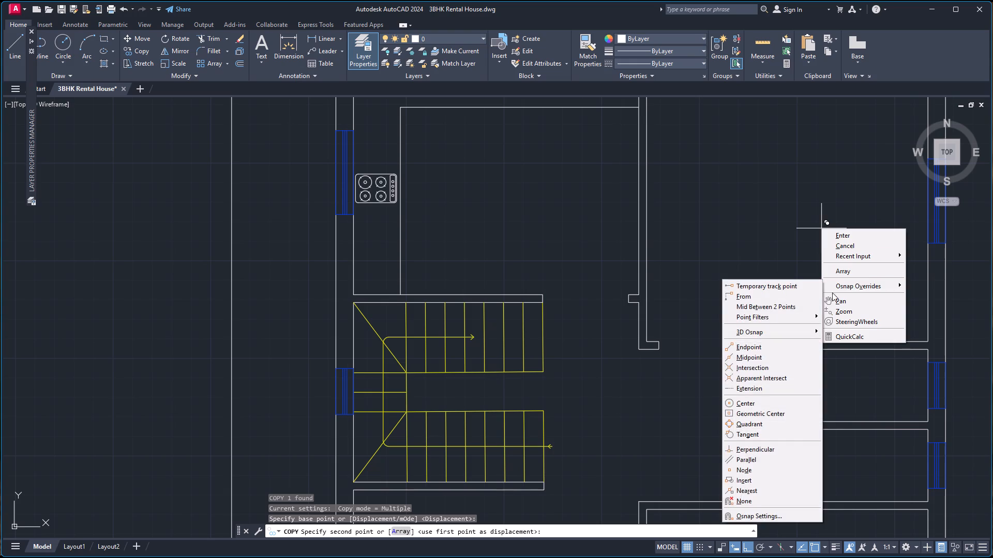
click(807, 304)
scroll(818, 278, down, 5)
scroll(847, 255, up, 4)
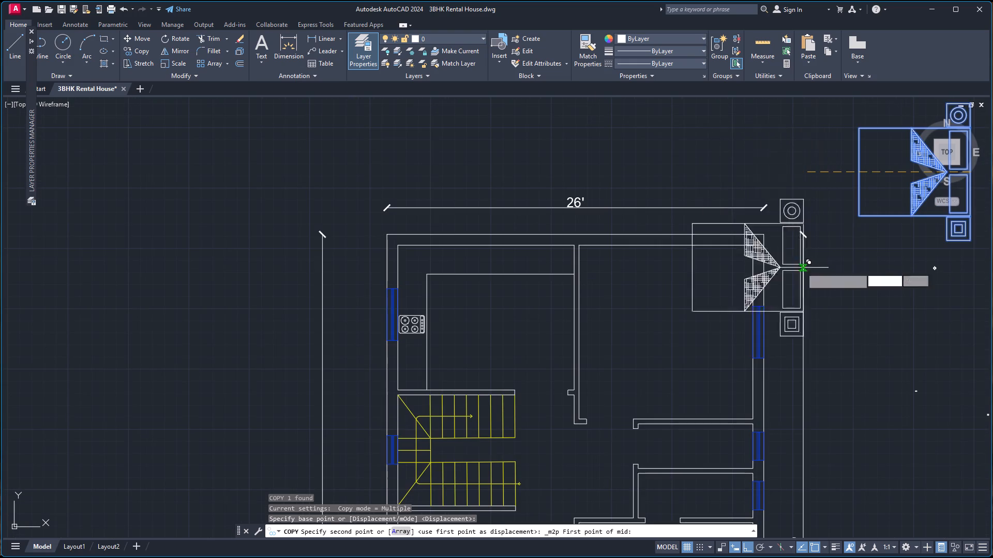
click(753, 246)
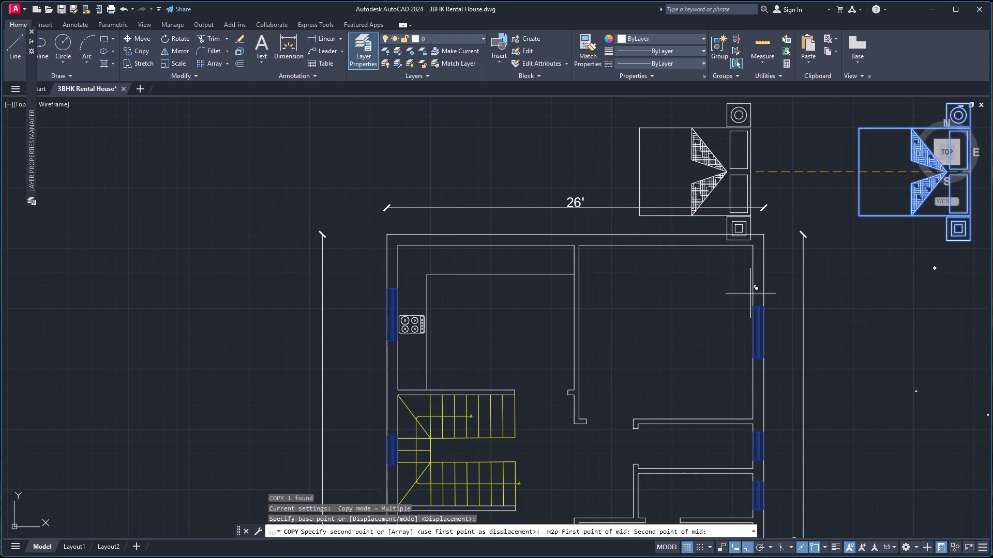
click(752, 417)
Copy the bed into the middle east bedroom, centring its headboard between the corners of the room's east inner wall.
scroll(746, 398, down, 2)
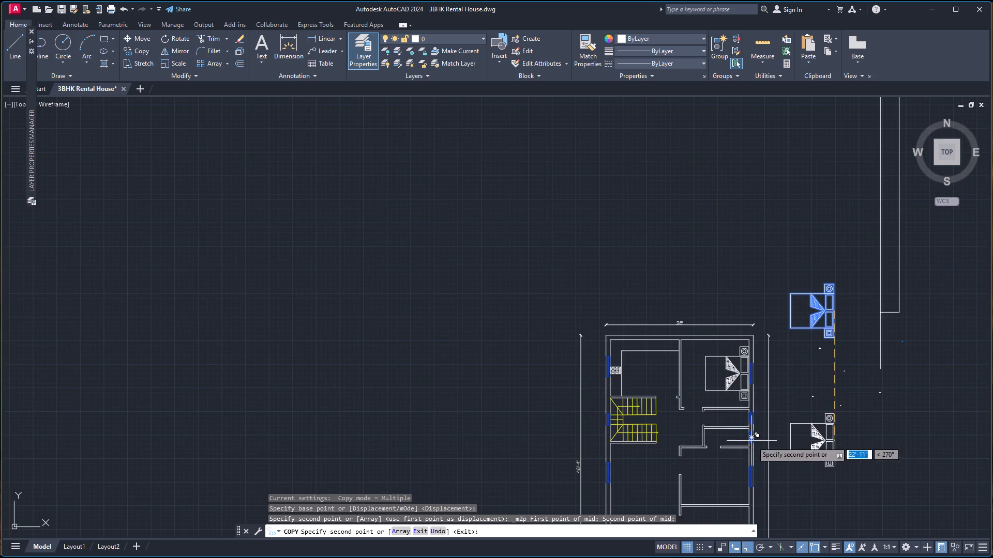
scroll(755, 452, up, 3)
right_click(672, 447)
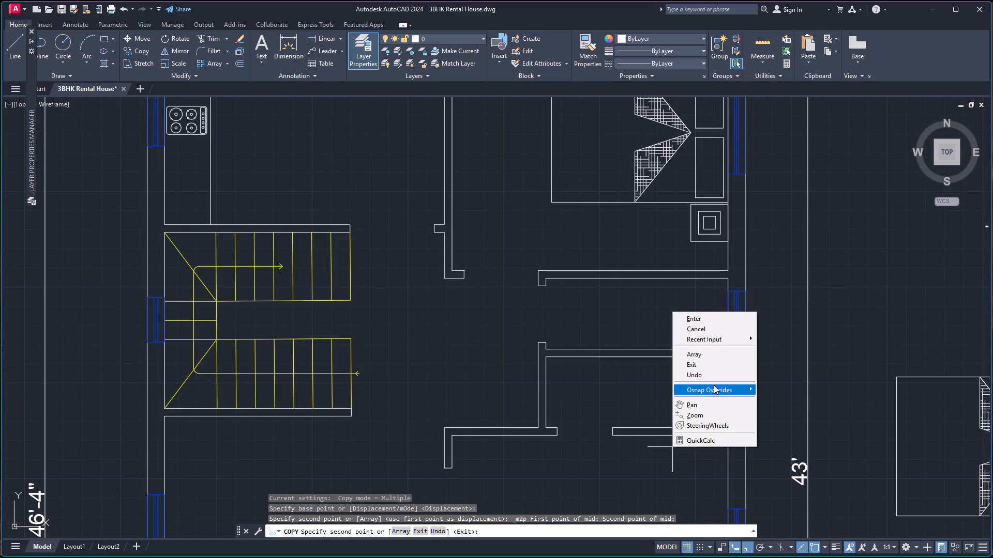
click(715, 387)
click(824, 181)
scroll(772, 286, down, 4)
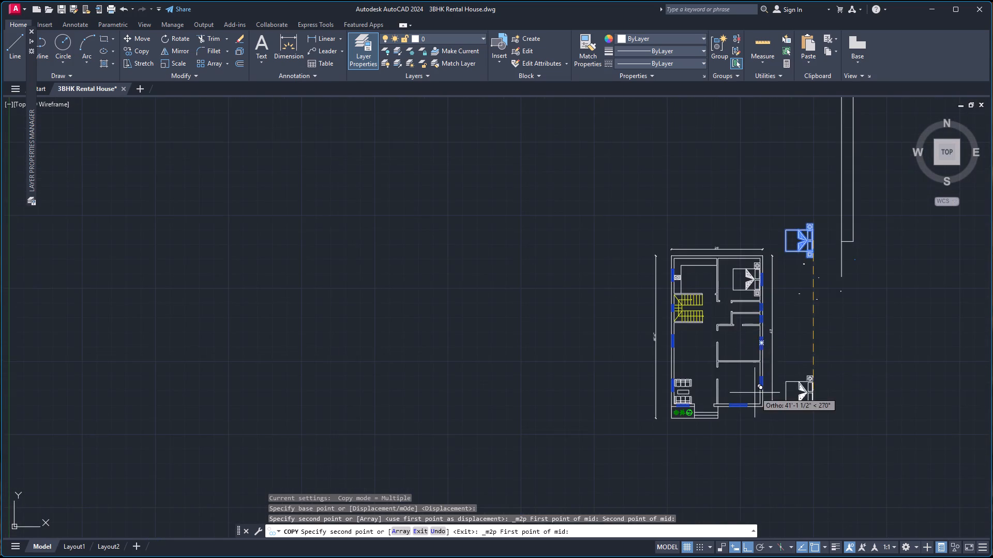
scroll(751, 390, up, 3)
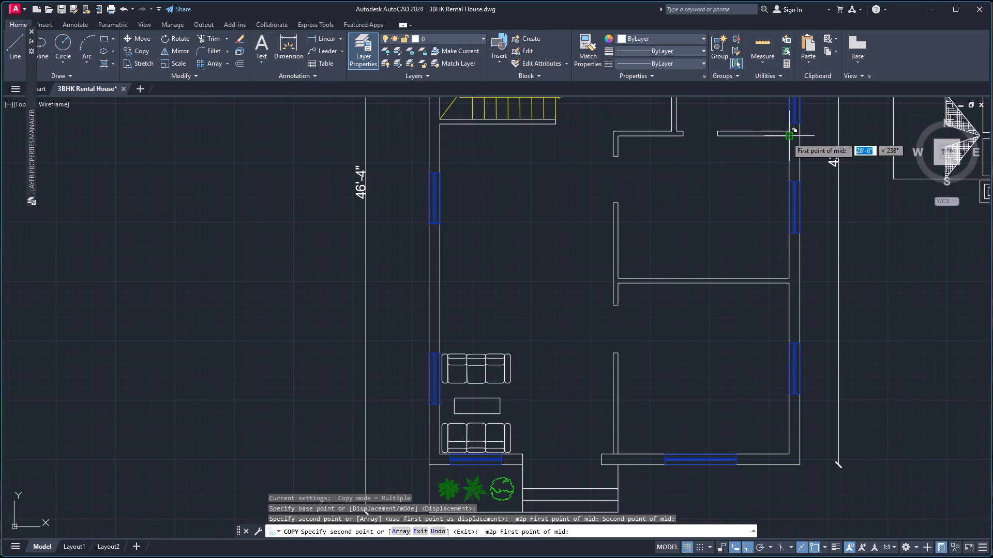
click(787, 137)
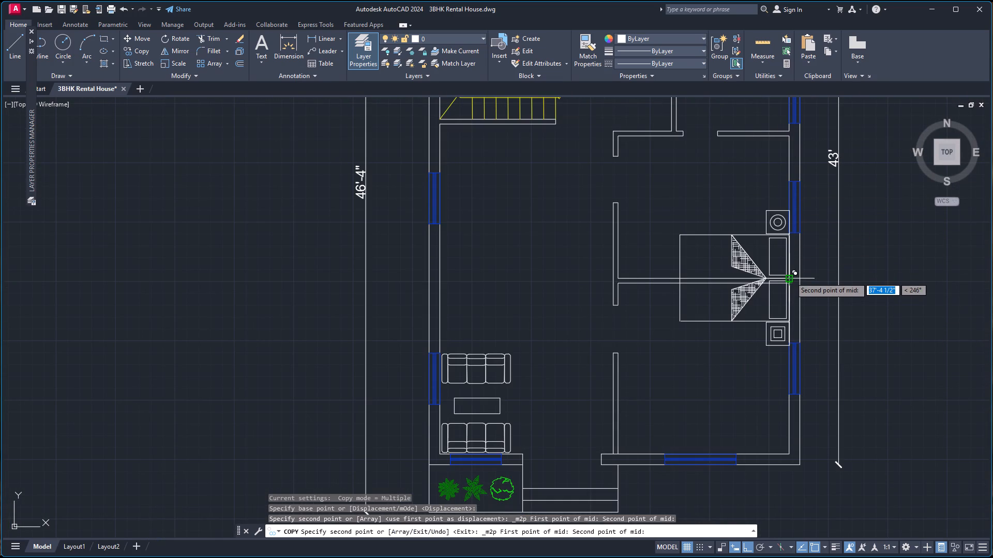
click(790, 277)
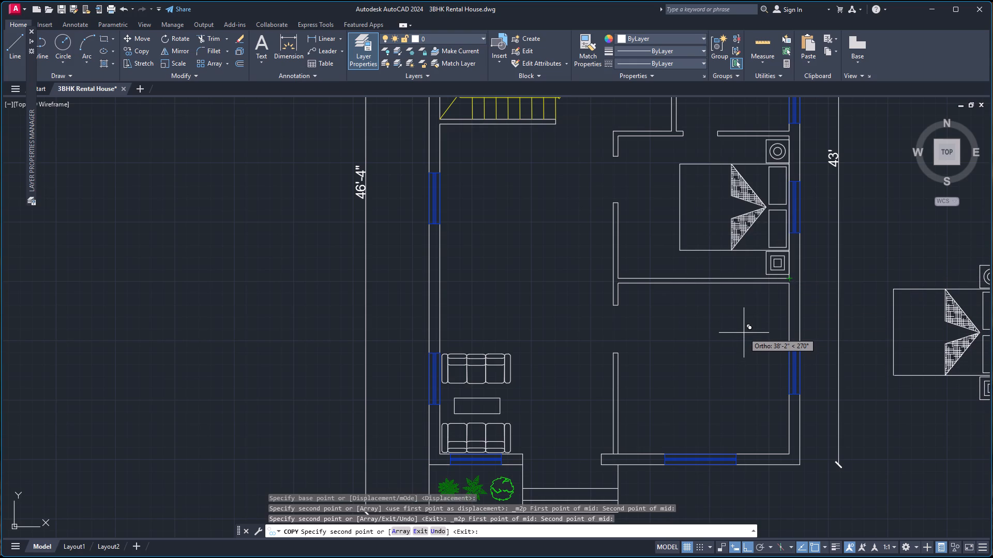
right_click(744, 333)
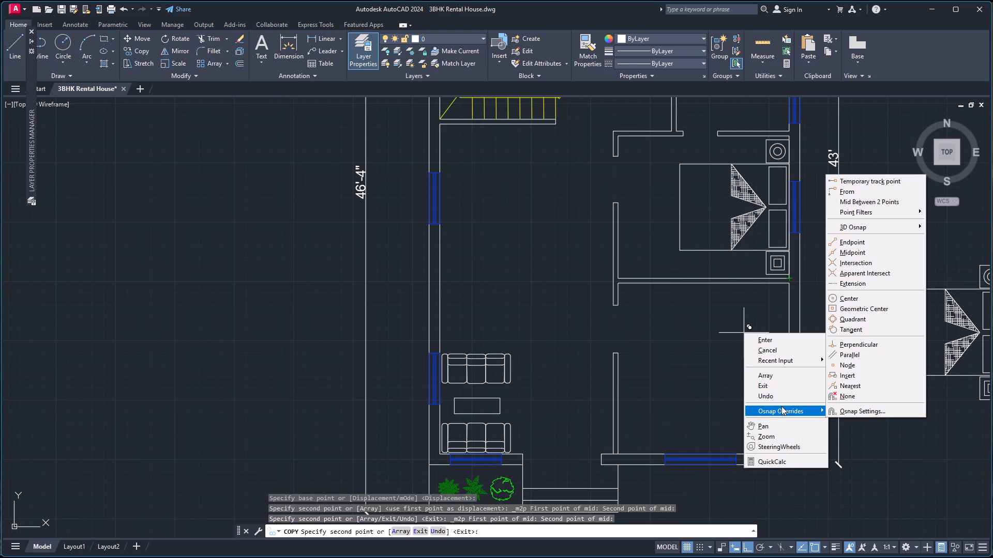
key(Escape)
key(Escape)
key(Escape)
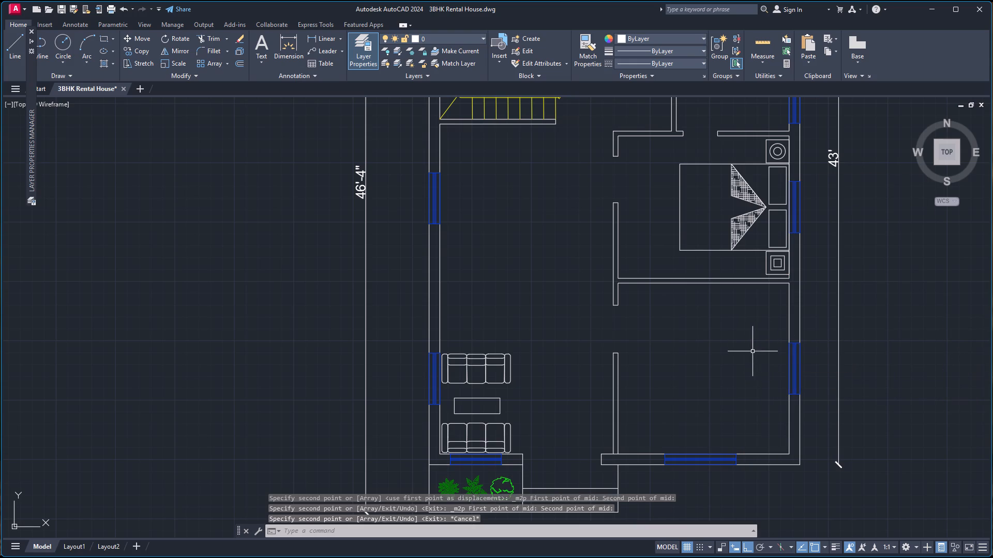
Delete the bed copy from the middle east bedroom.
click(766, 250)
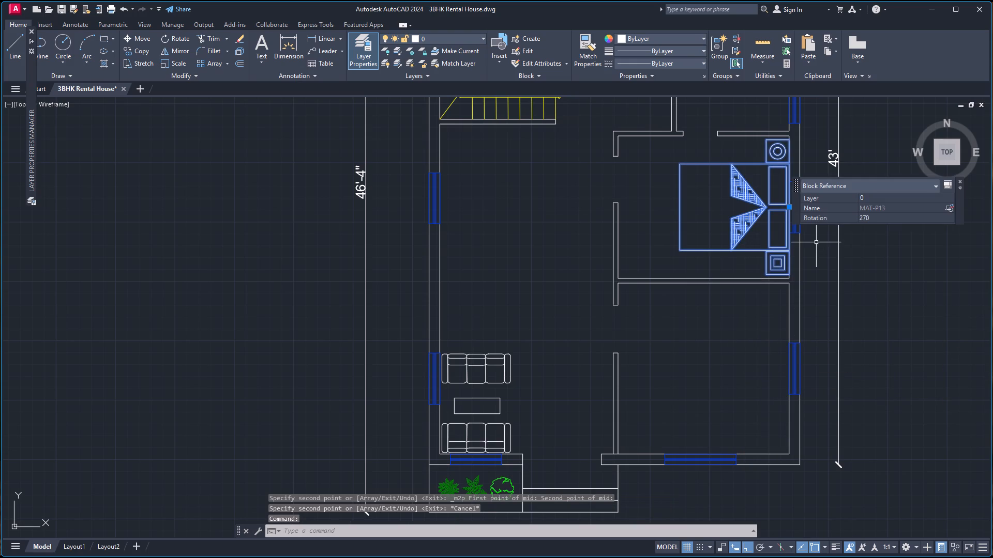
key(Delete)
Scale down the northeast bedroom's bed freehand about its headboard midpoint, judging its size against the room.
scroll(798, 157, down, 4)
scroll(786, 118, up, 2)
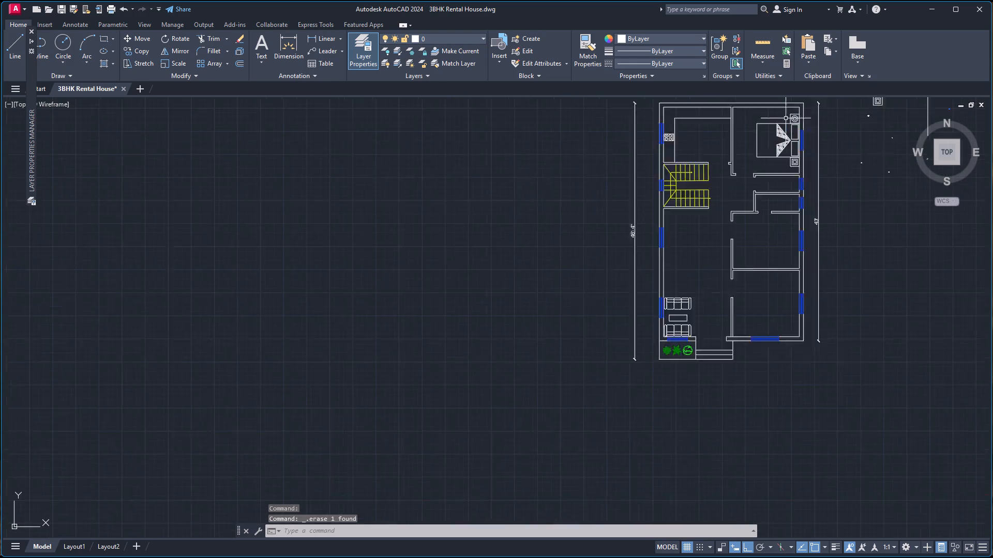
scroll(786, 118, up, 2)
click(798, 131)
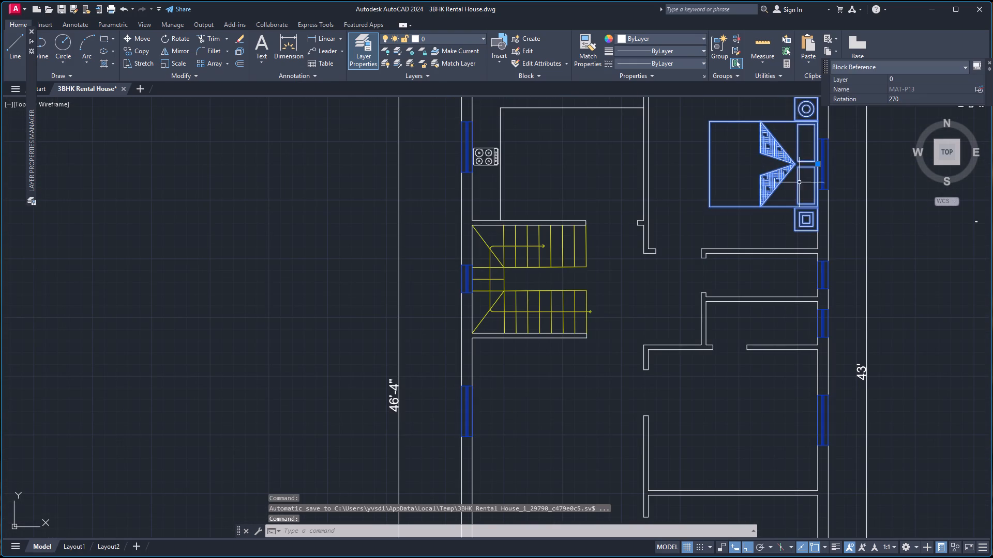
key(s)
key(c)
key(Return)
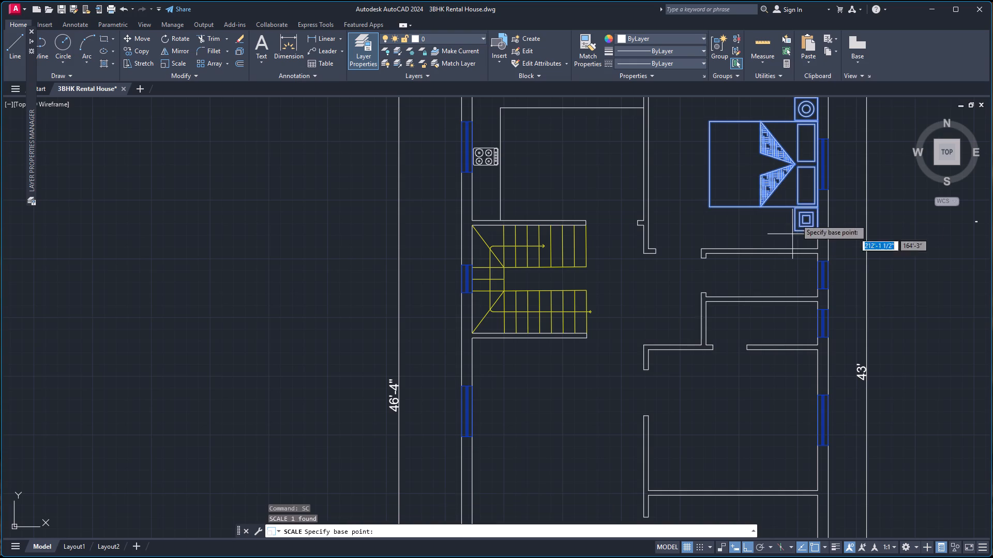
scroll(811, 173, up, 3)
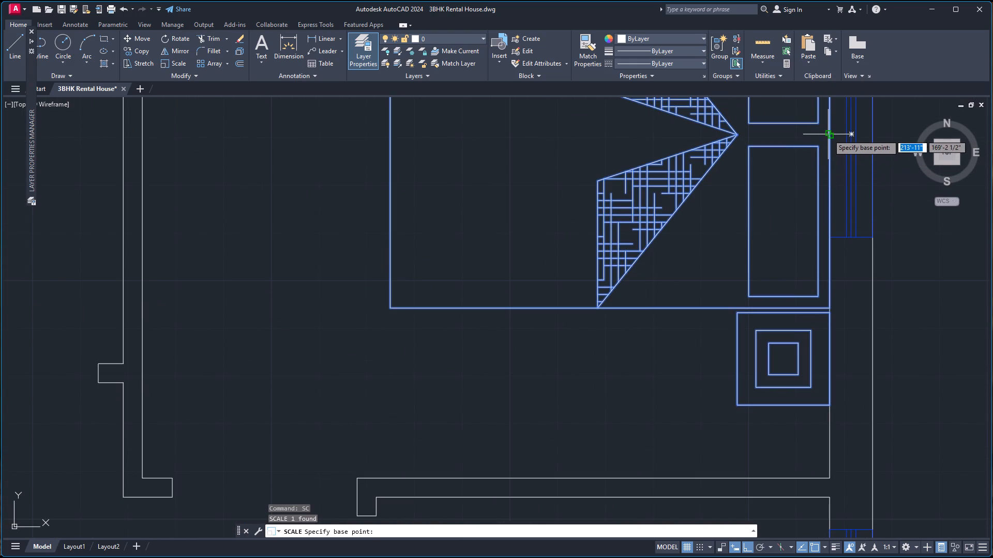
click(828, 134)
scroll(731, 170, down, 4)
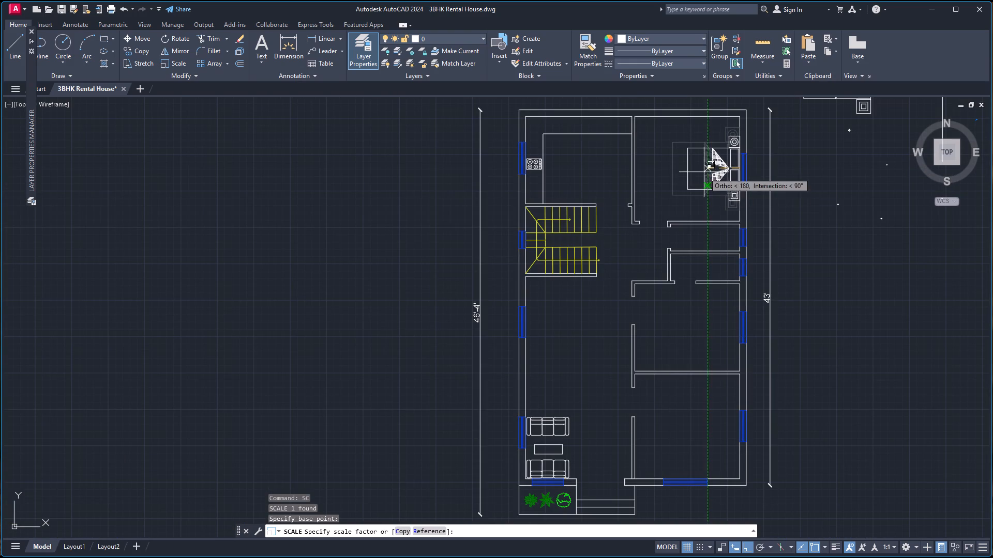
scroll(704, 171, up, 2)
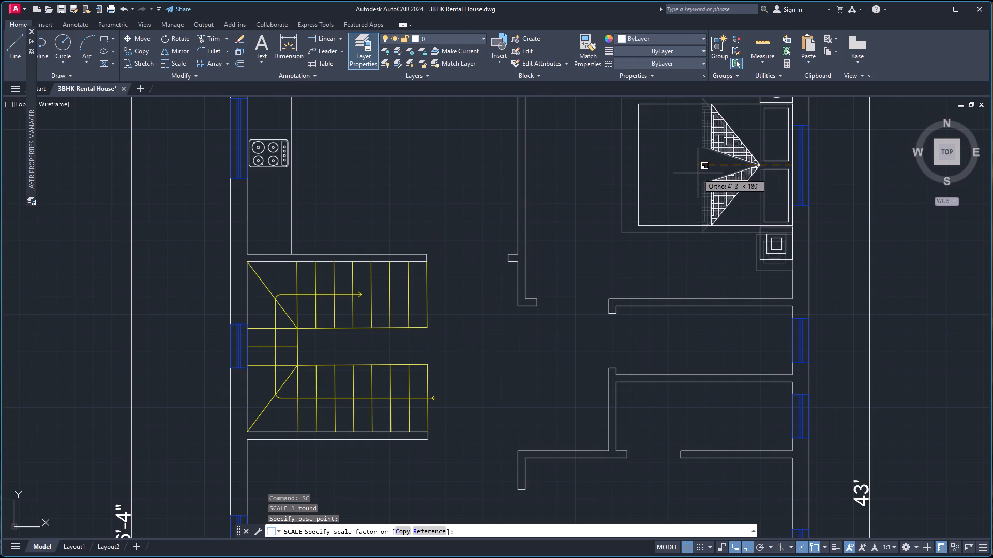
click(698, 173)
Copy the resized bed by its headboard midpoint into the middle east bedroom, centred between the corners of the east inner wall.
click(775, 229)
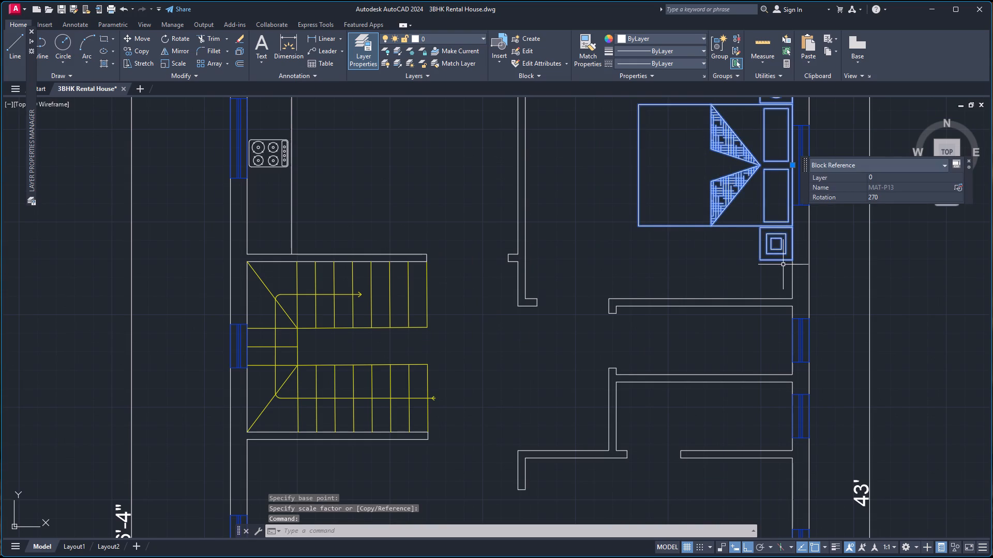
text(co)
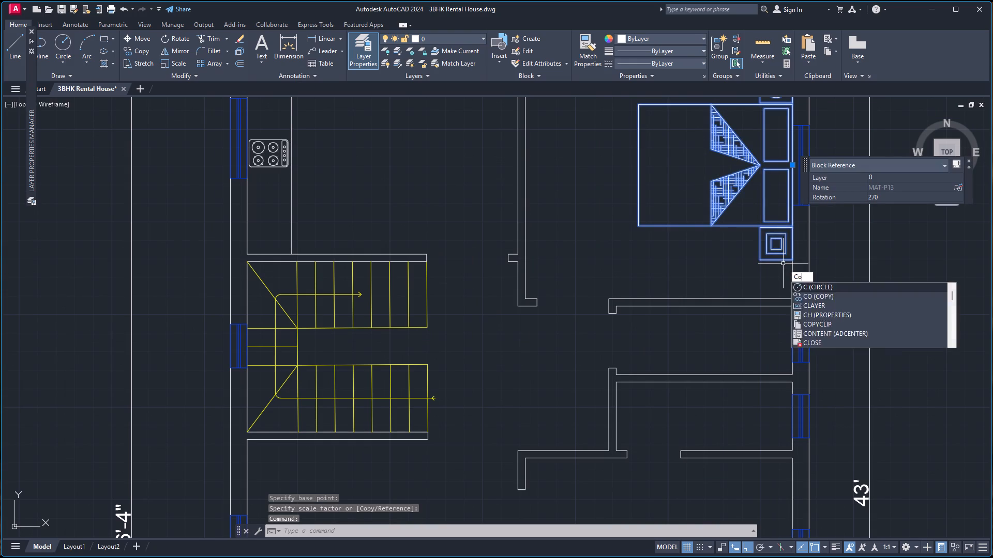
key(Return)
scroll(791, 168, up, 4)
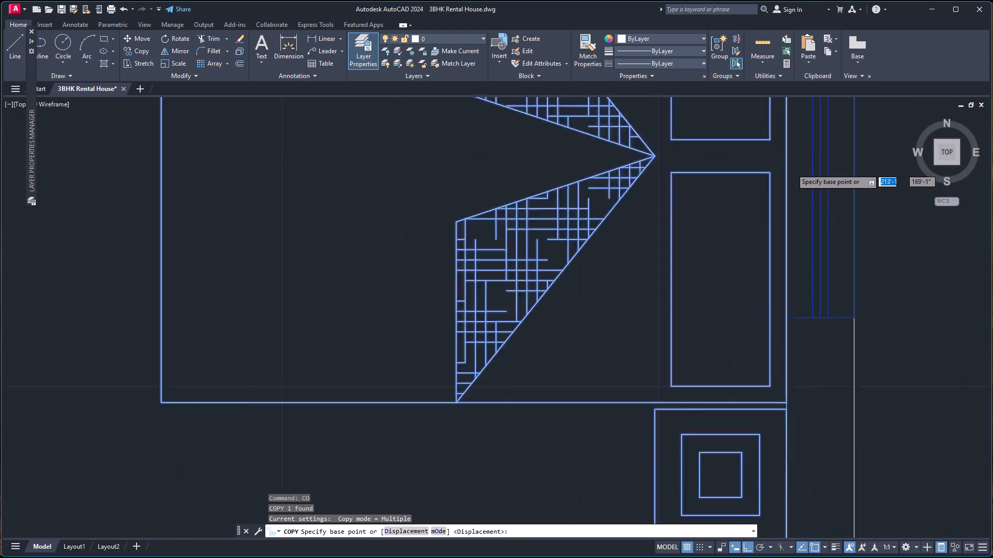
click(783, 147)
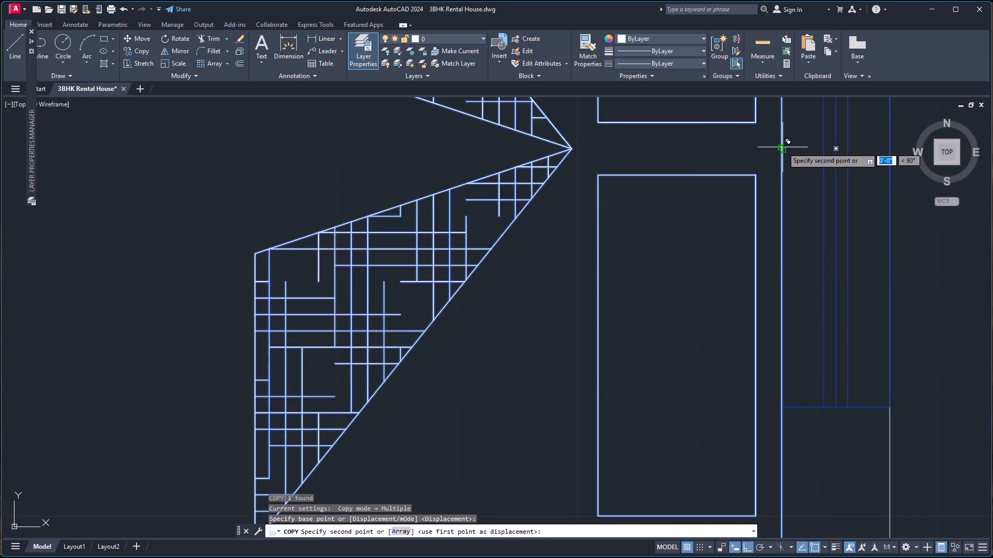
scroll(787, 230, down, 6)
scroll(787, 310, down, 3)
scroll(778, 343, up, 4)
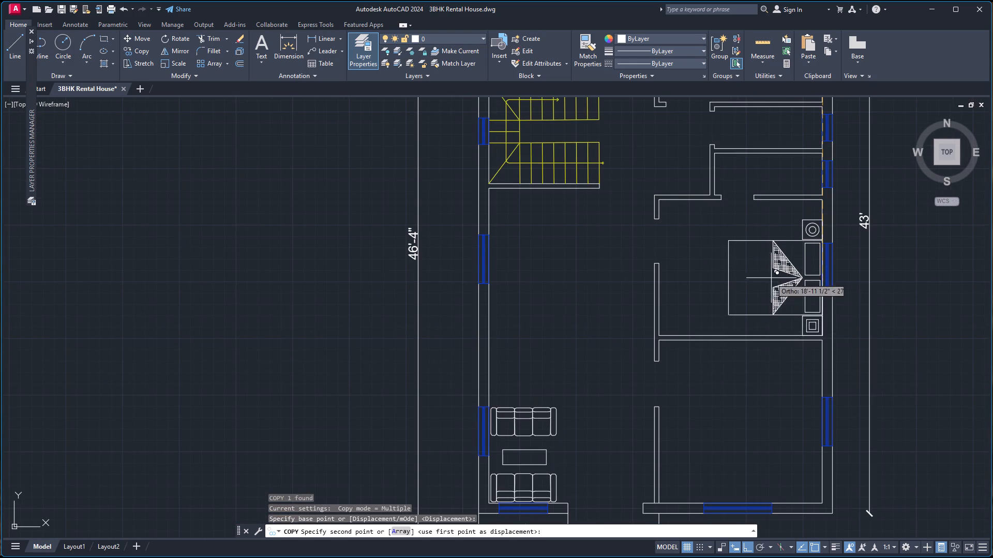
right_click(764, 277)
click(799, 335)
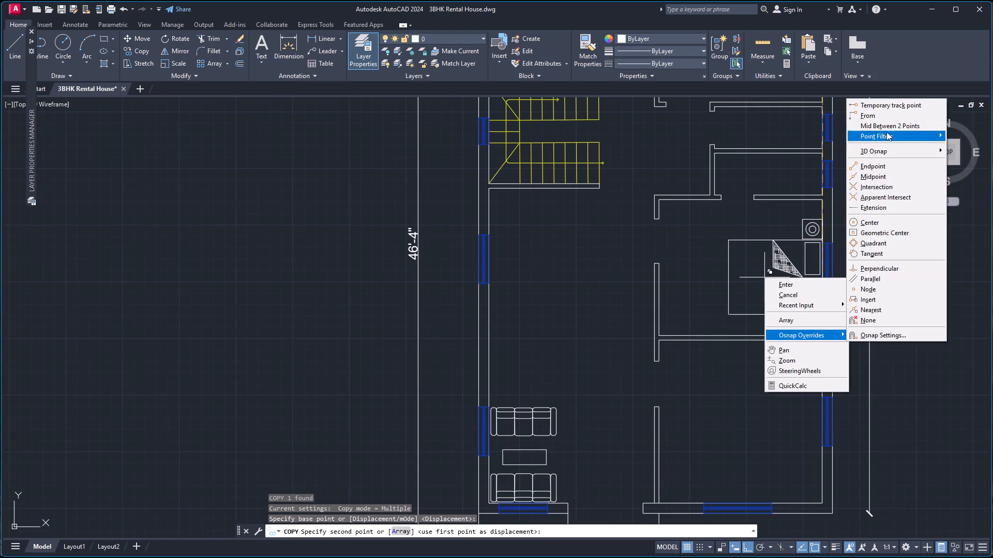
click(892, 123)
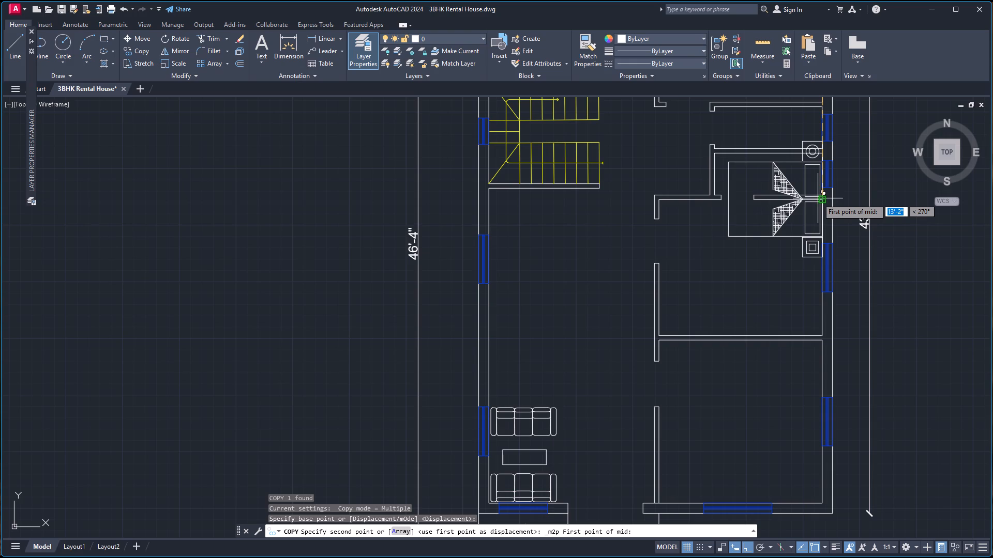
scroll(821, 200, up, 4)
click(818, 196)
scroll(820, 208, down, 3)
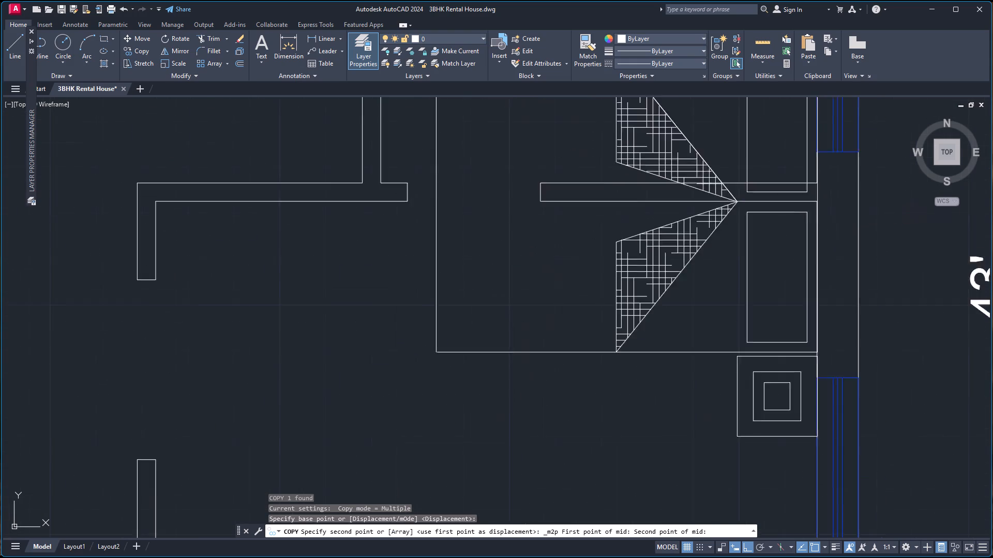
scroll(820, 212, down, 2)
scroll(816, 281, up, 3)
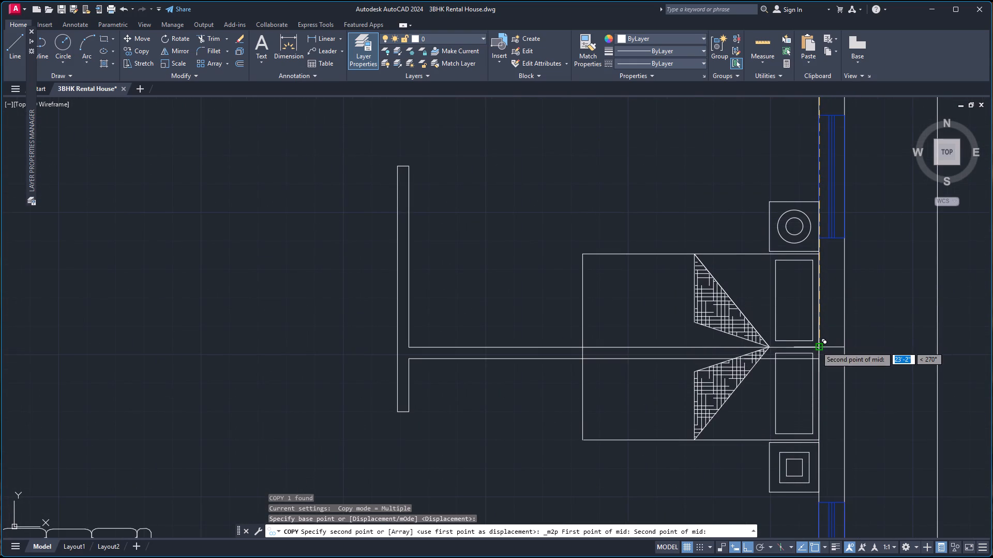
click(816, 346)
Place another copy of the bed in the southeast bedroom, centred between the corners of its east inner wall, and end the copying.
scroll(816, 206, down, 3)
scroll(819, 197, up, 2)
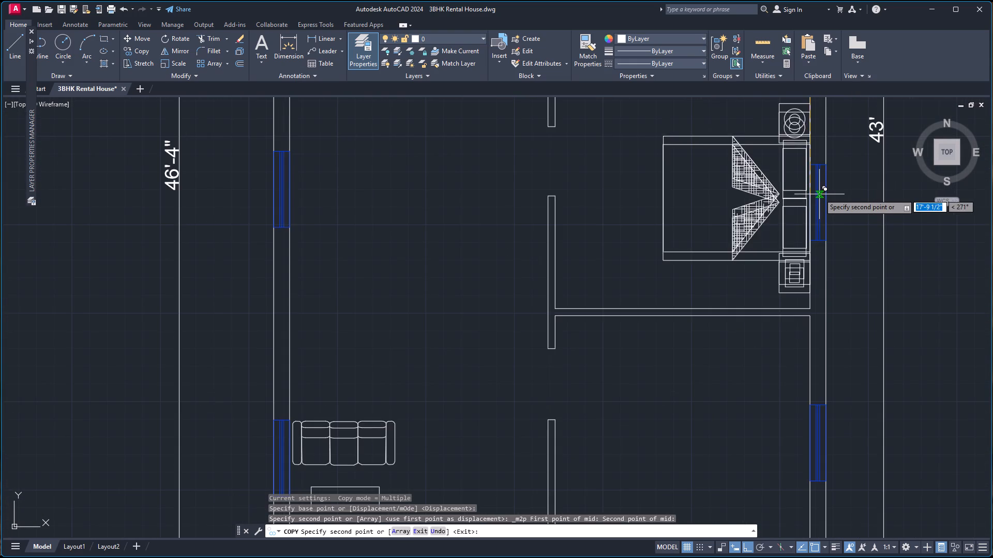
scroll(824, 205, down, 2)
scroll(795, 305, up, 2)
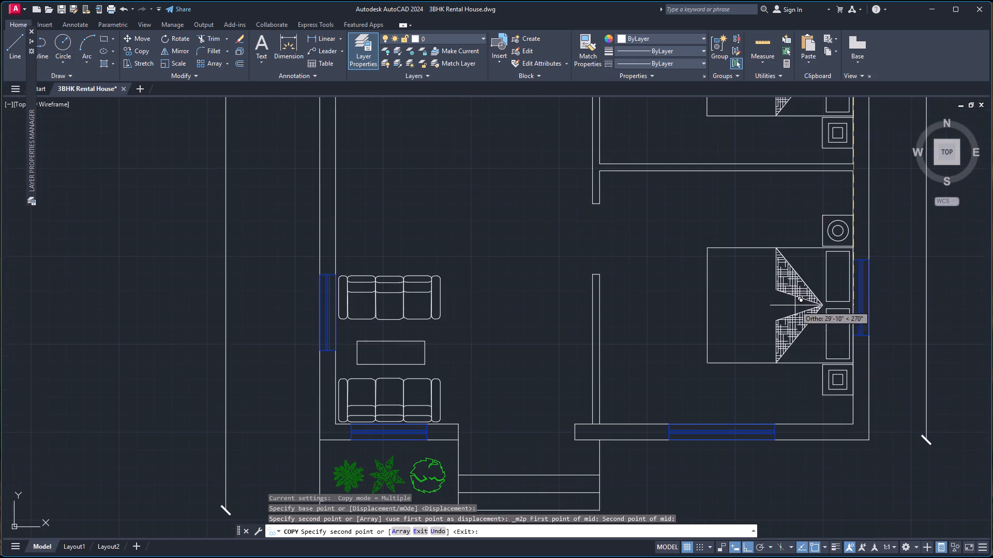
right_click(790, 297)
click(823, 371)
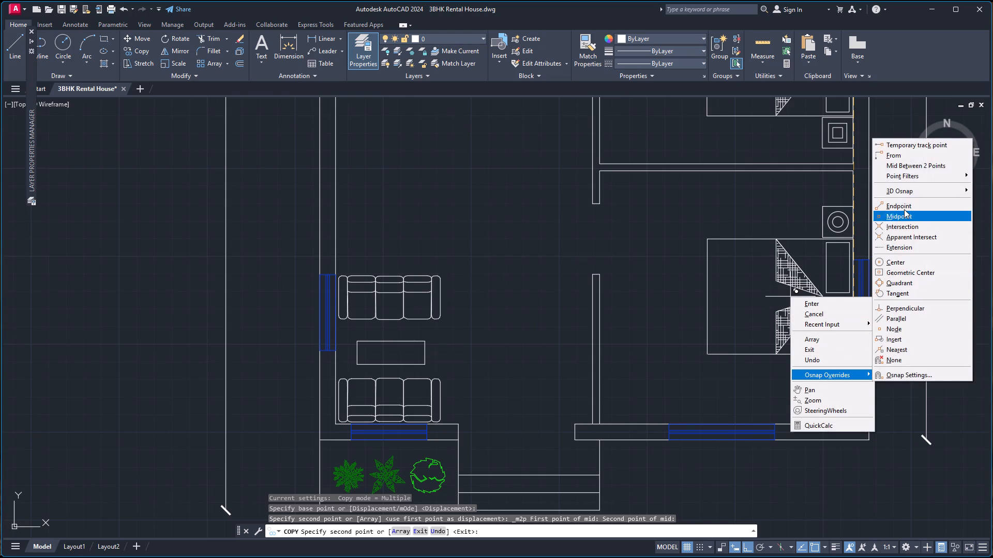
click(916, 164)
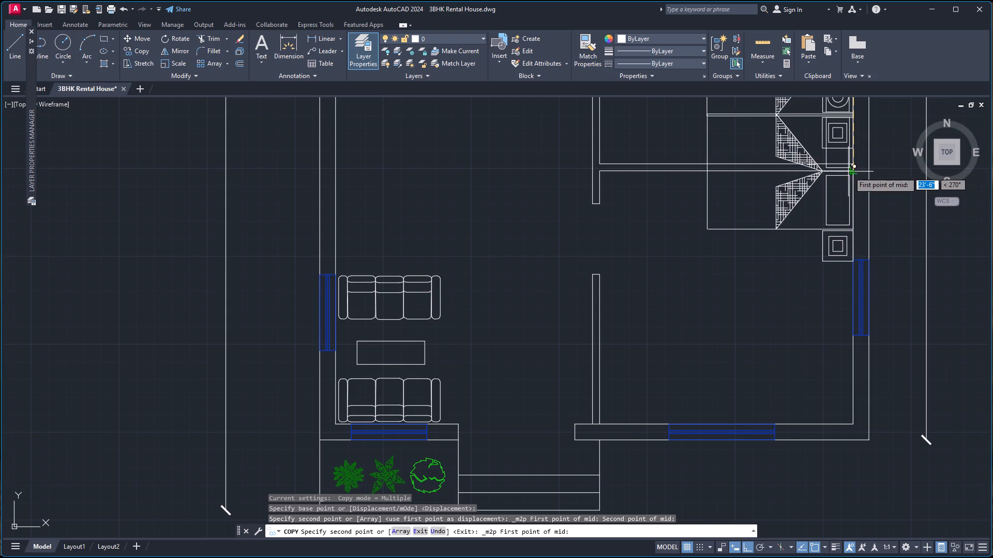
click(851, 173)
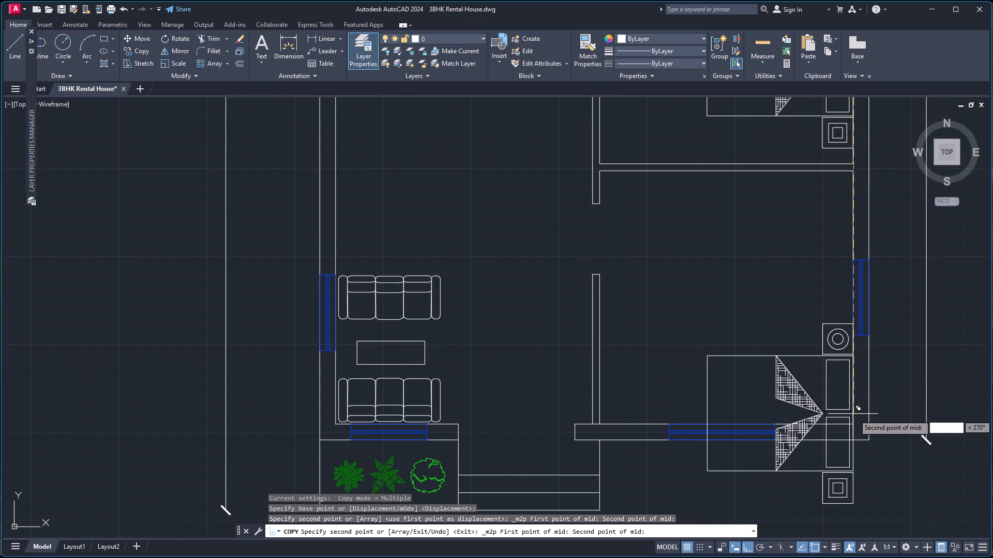
click(851, 424)
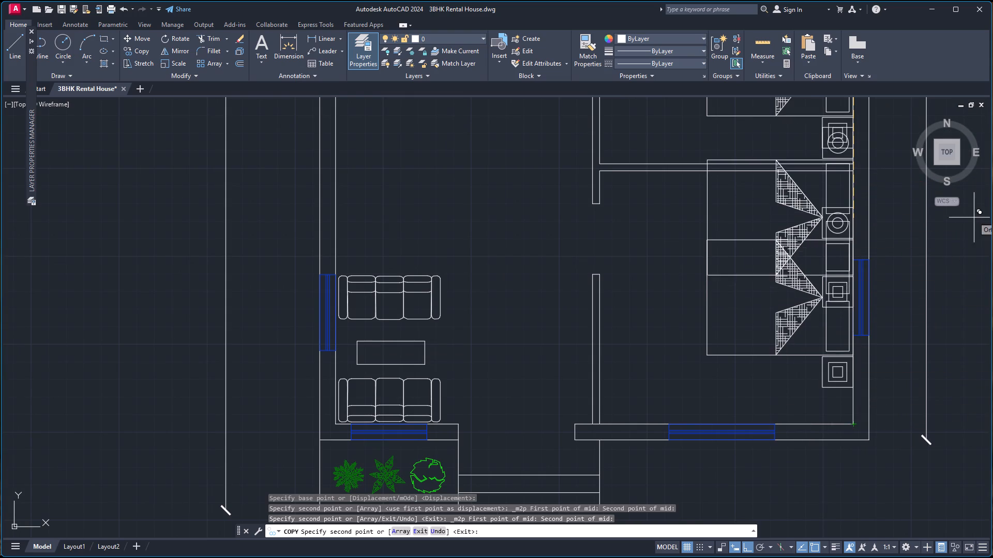
key(Escape)
Delete the original MAT-P13 bed block lying outside the house plan to the northeast.
scroll(875, 284, down, 2)
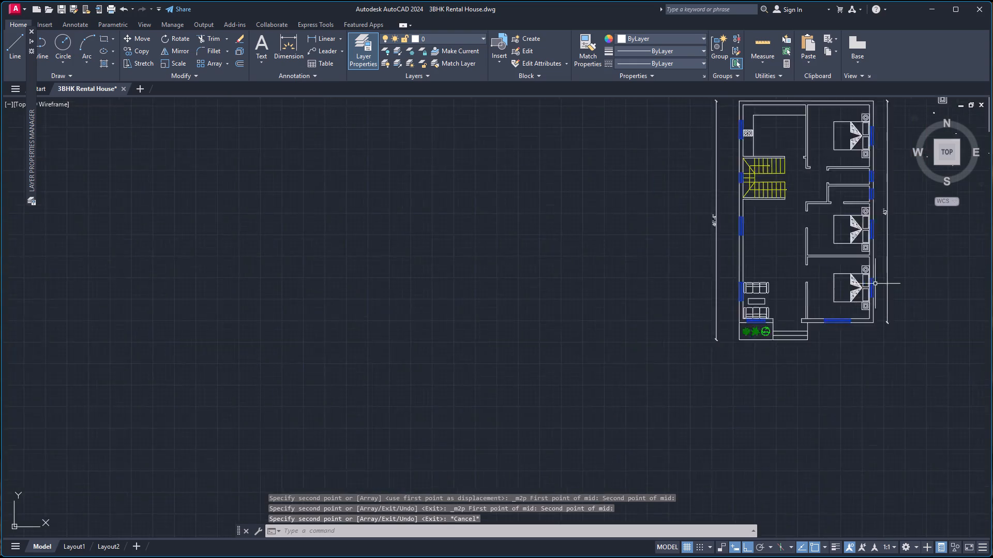
scroll(875, 284, down, 3)
click(899, 190)
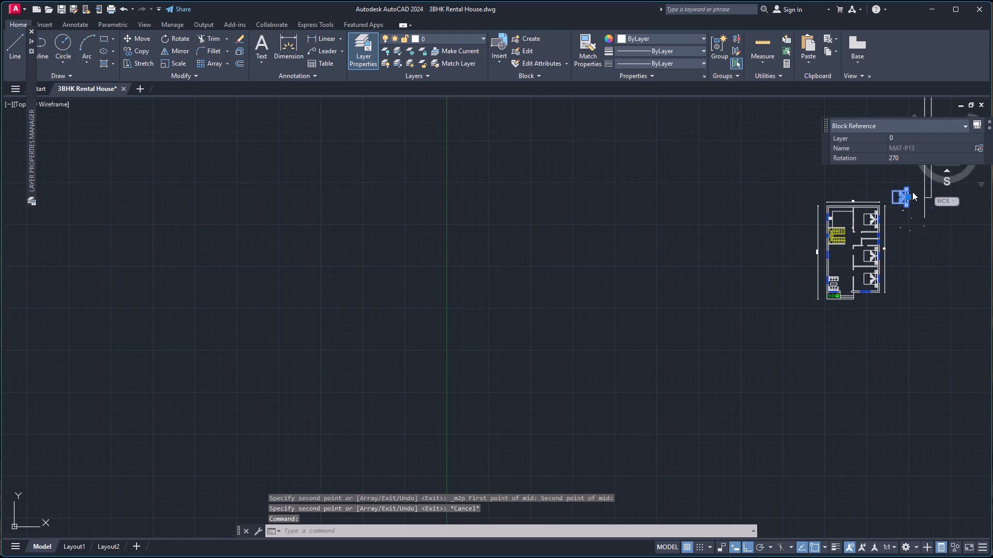
key(Delete)
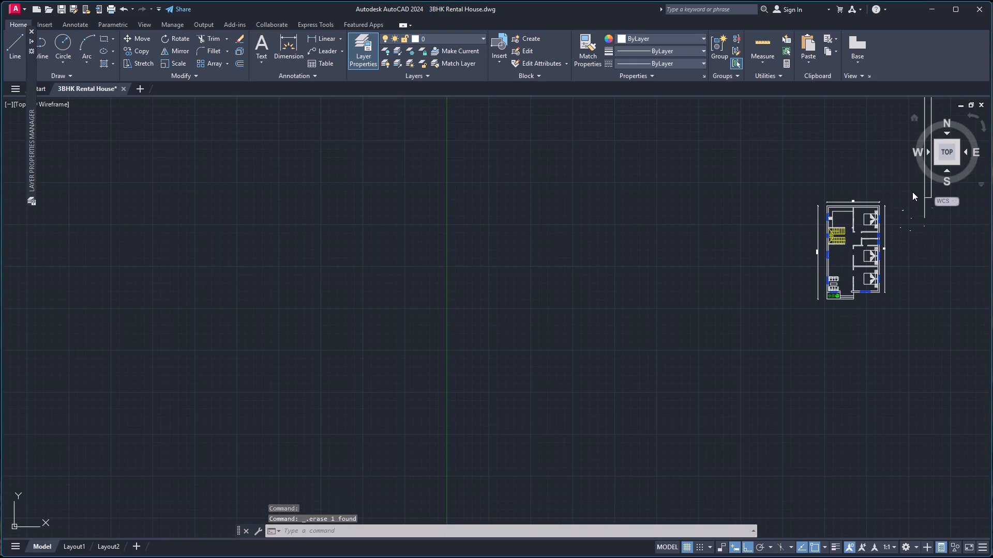
Enlarge the tiny table-23 dining table block outside the plan's northeast corner freehand, scaling about the table's centre.
scroll(907, 197, up, 4)
scroll(875, 235, up, 4)
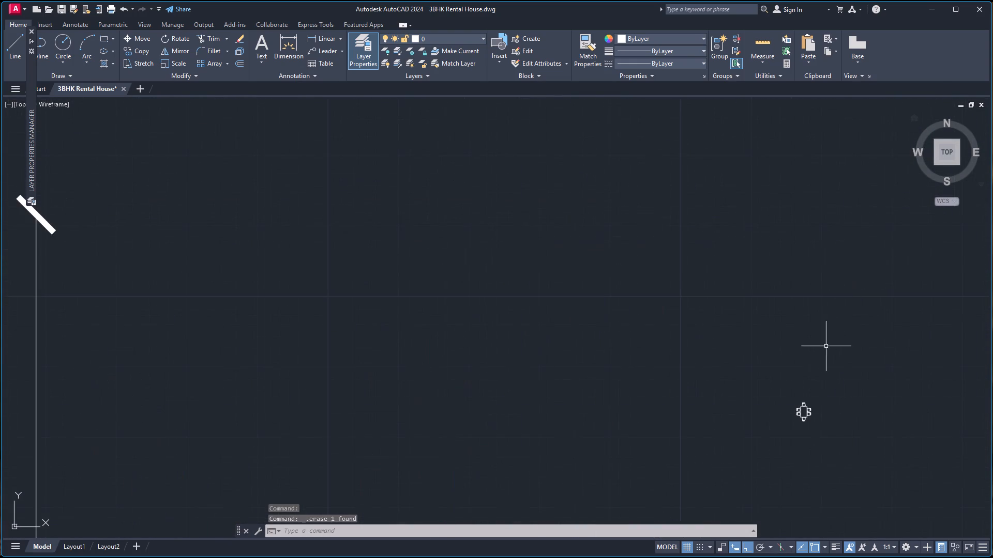
scroll(794, 414, up, 2)
click(781, 354)
click(858, 470)
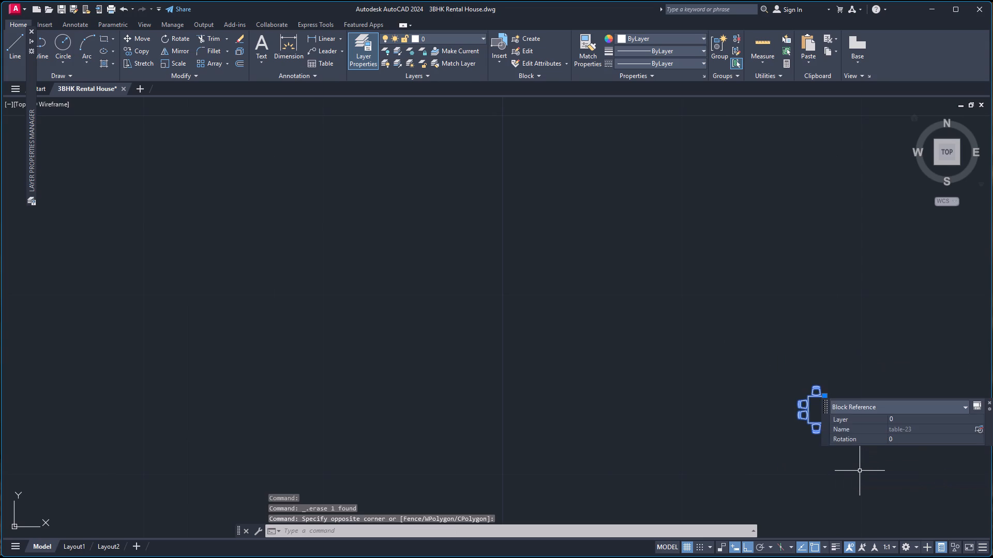
text(sc)
key(Return)
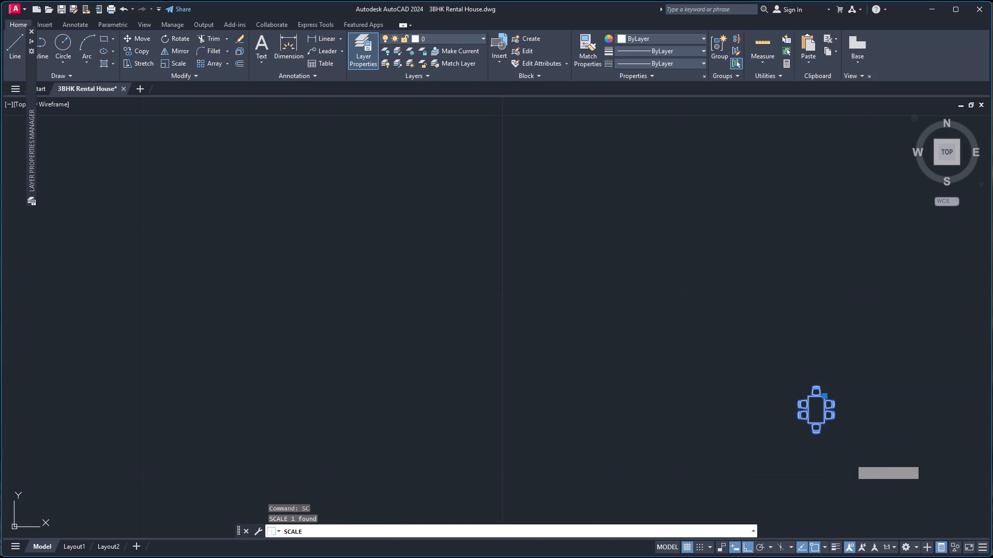
click(816, 409)
scroll(872, 442, down, 5)
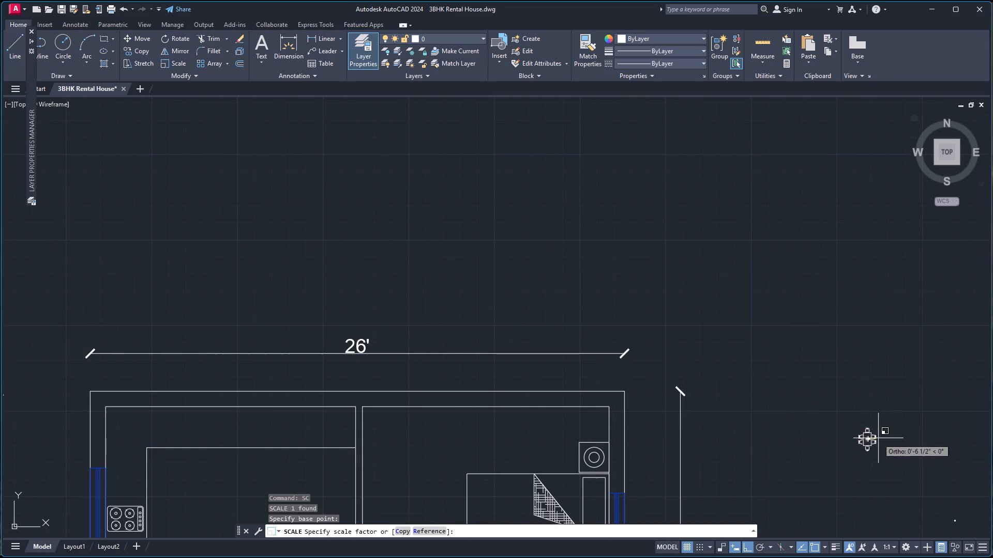
click(898, 457)
Scale the table-23 block up again about its centre, judging its size freehand against the house plan.
scroll(849, 361, down, 5)
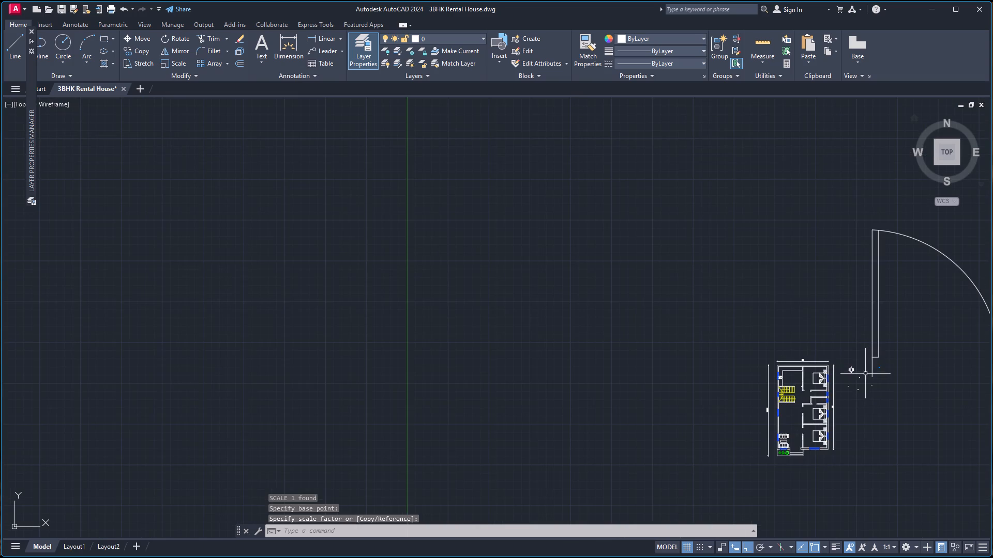
scroll(857, 362, up, 2)
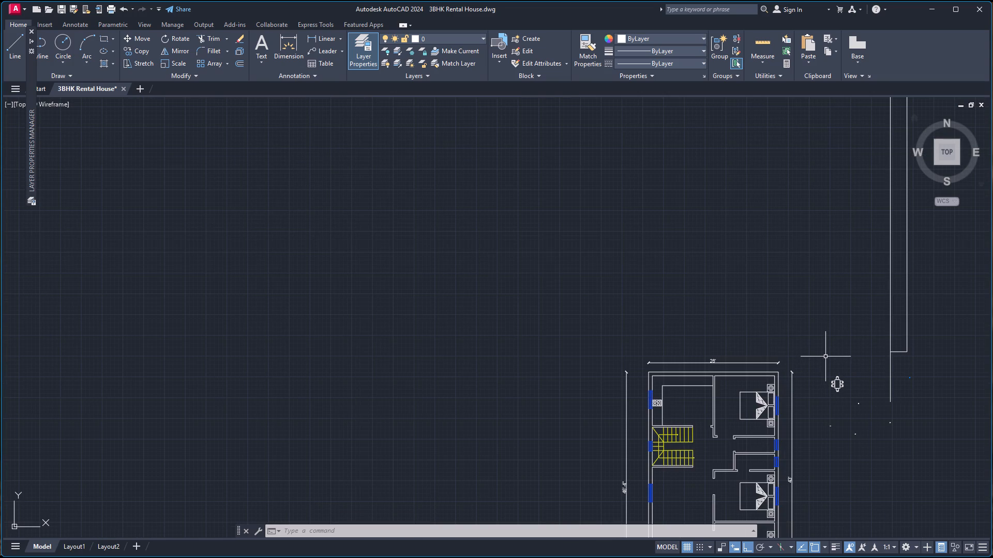
click(822, 369)
click(856, 395)
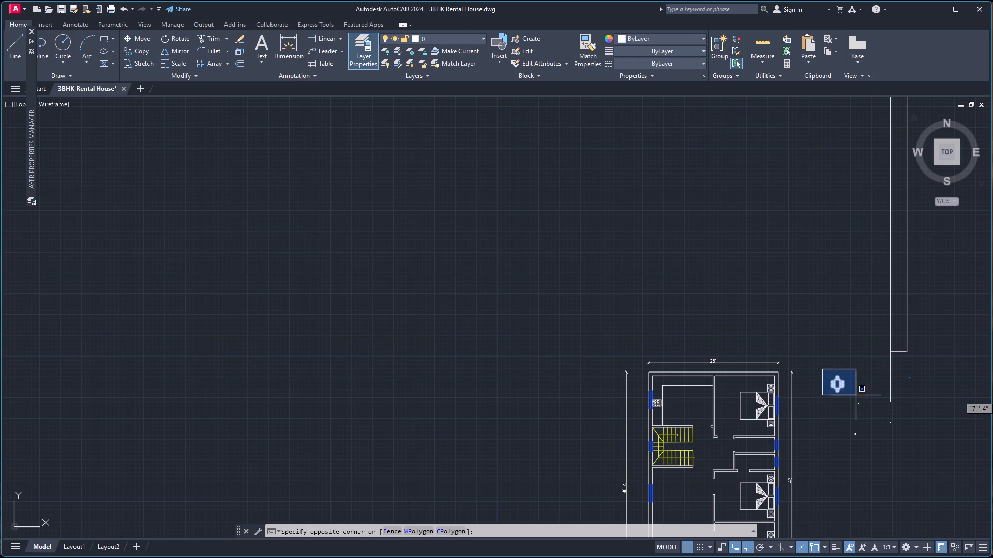
text(sc)
key(Return)
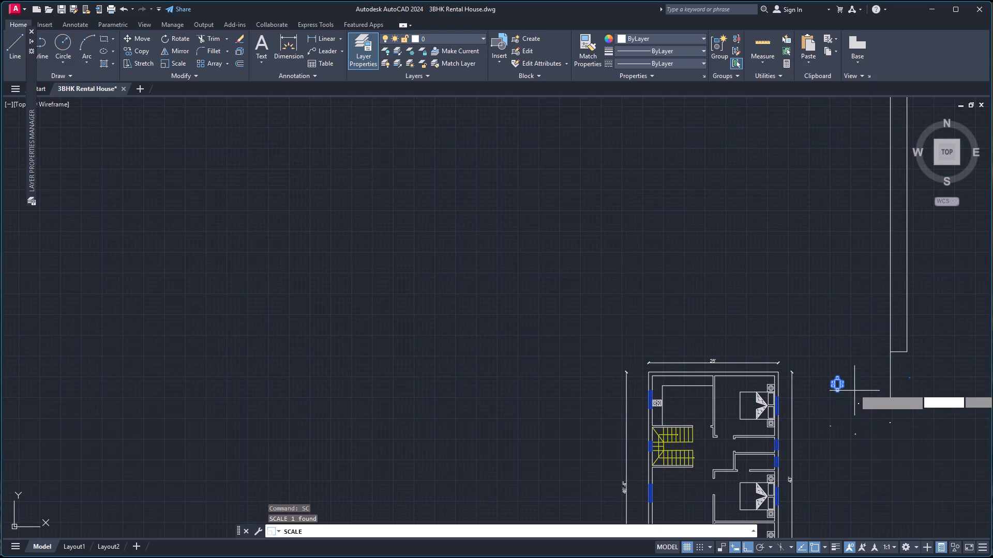
scroll(837, 386, up, 5)
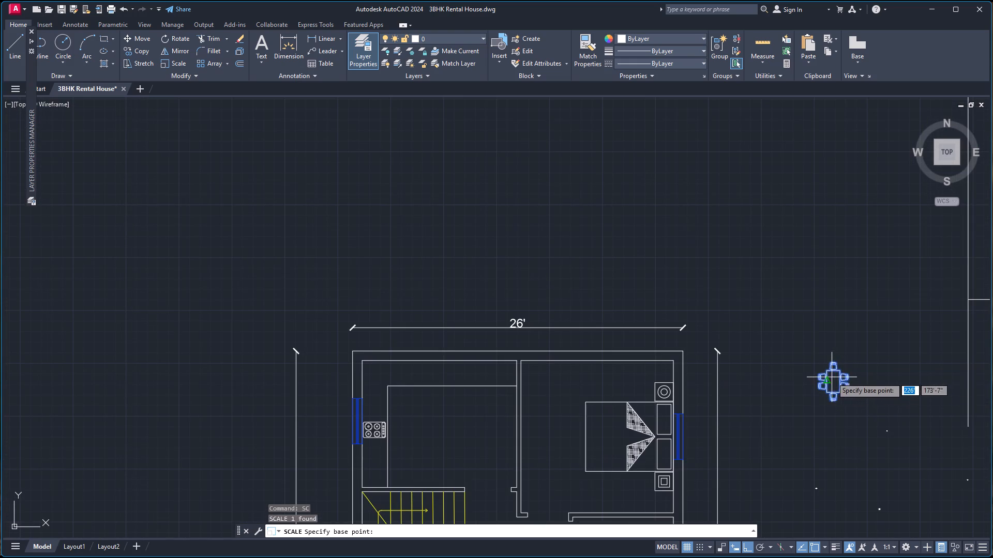
scroll(834, 385, up, 3)
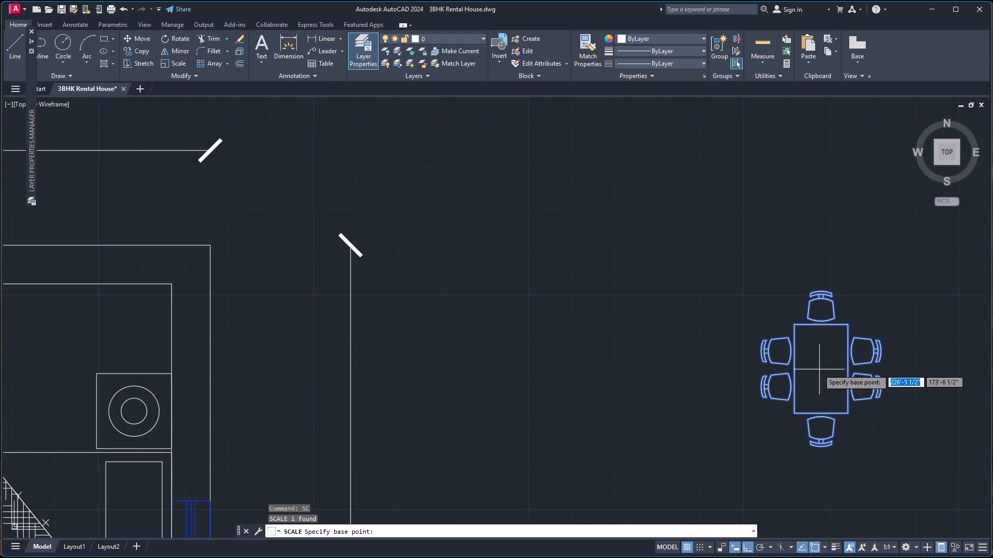
click(818, 369)
scroll(871, 394, down, 7)
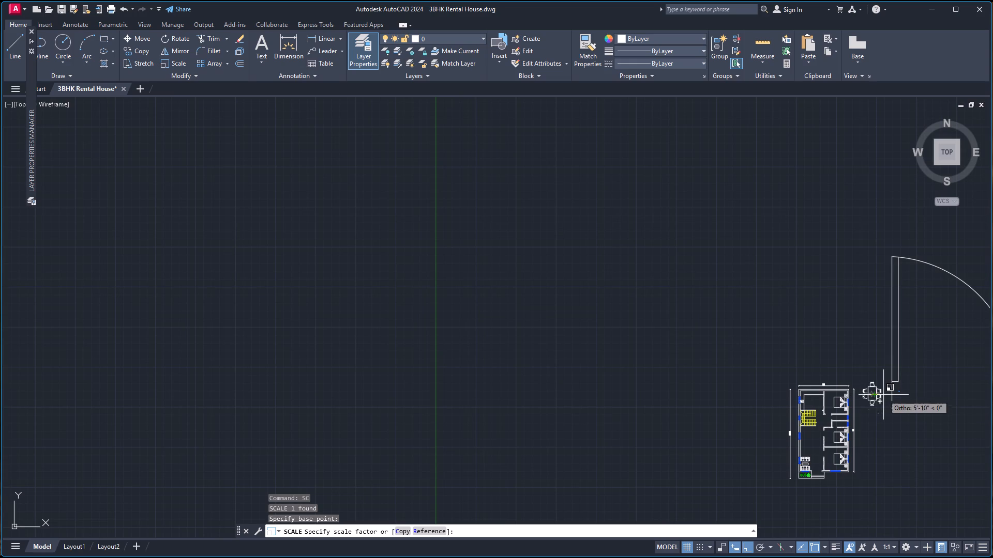
click(882, 395)
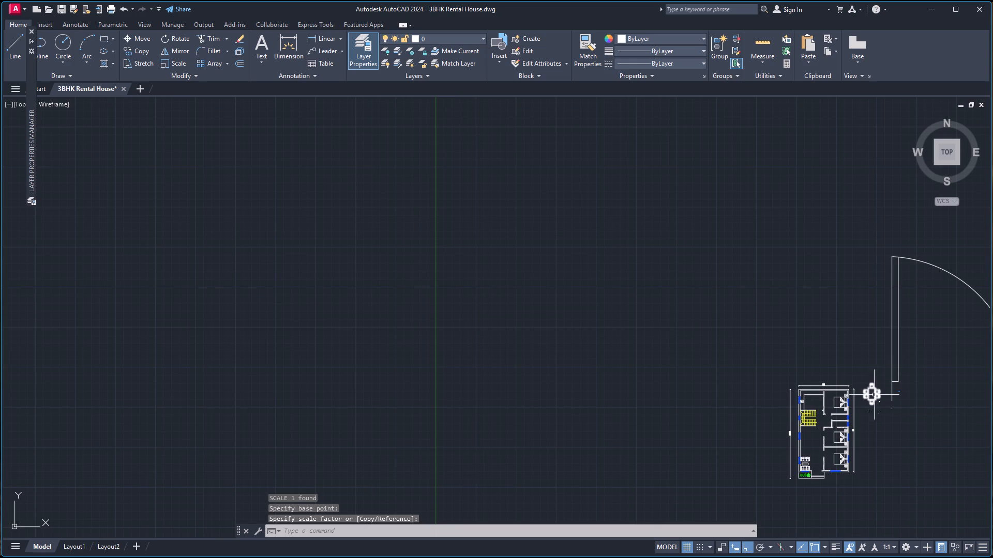
Copy the dining table by the midpoint of its tabletop's south edge into the area south of the staircase, with Ortho off, and end the copying.
click(869, 396)
text(co)
key(Return)
scroll(875, 388, up, 6)
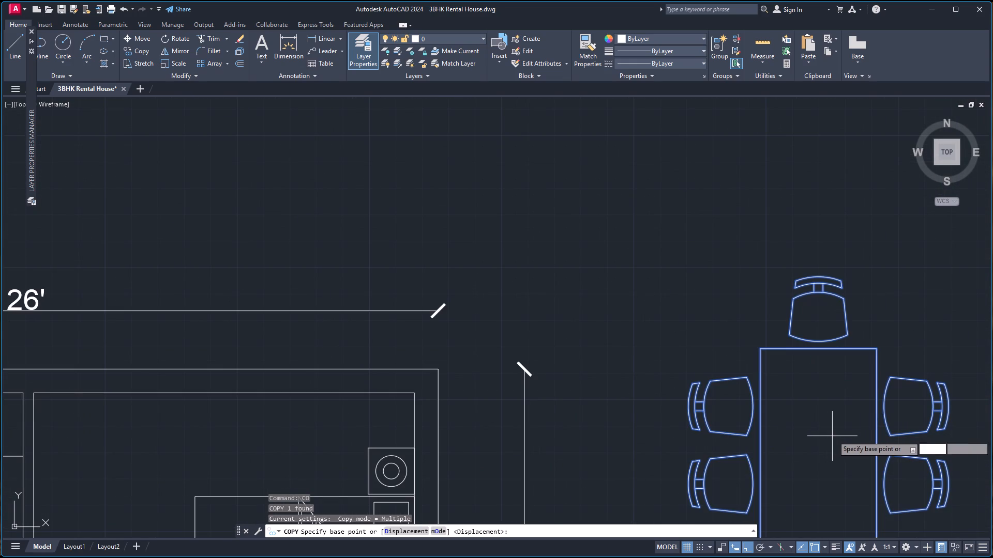
scroll(835, 431, down, 4)
scroll(832, 453, up, 4)
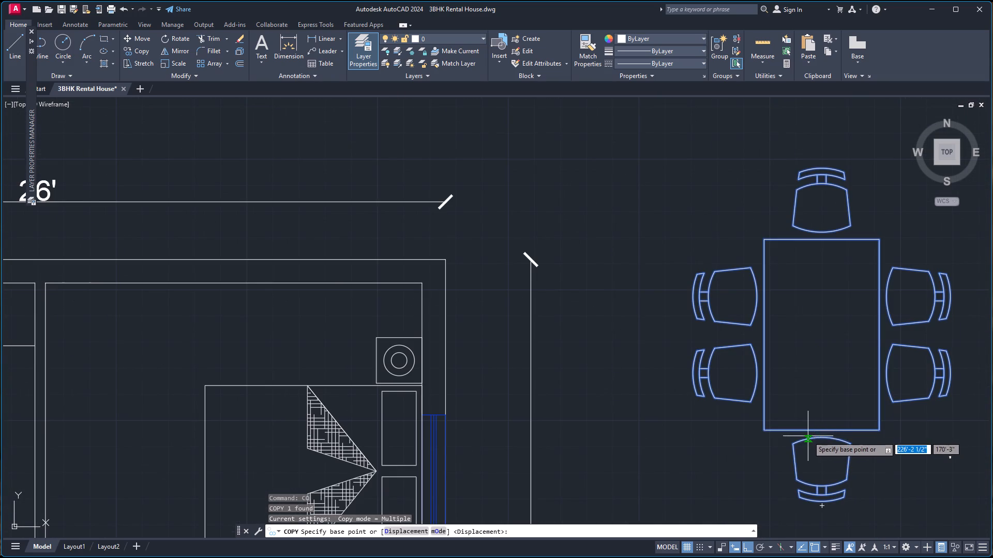
click(821, 427)
scroll(585, 435, down, 5)
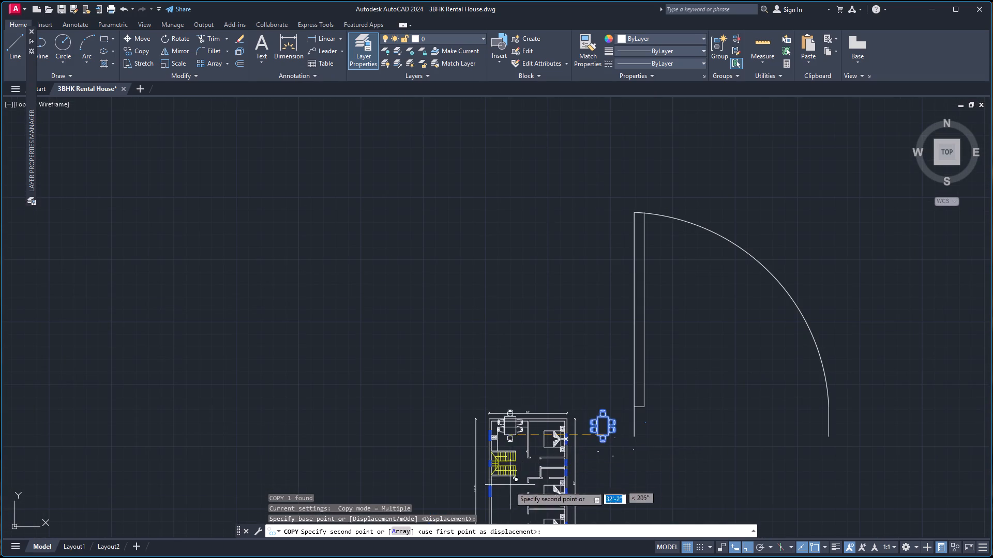
scroll(500, 498, down, 1)
scroll(501, 505, up, 5)
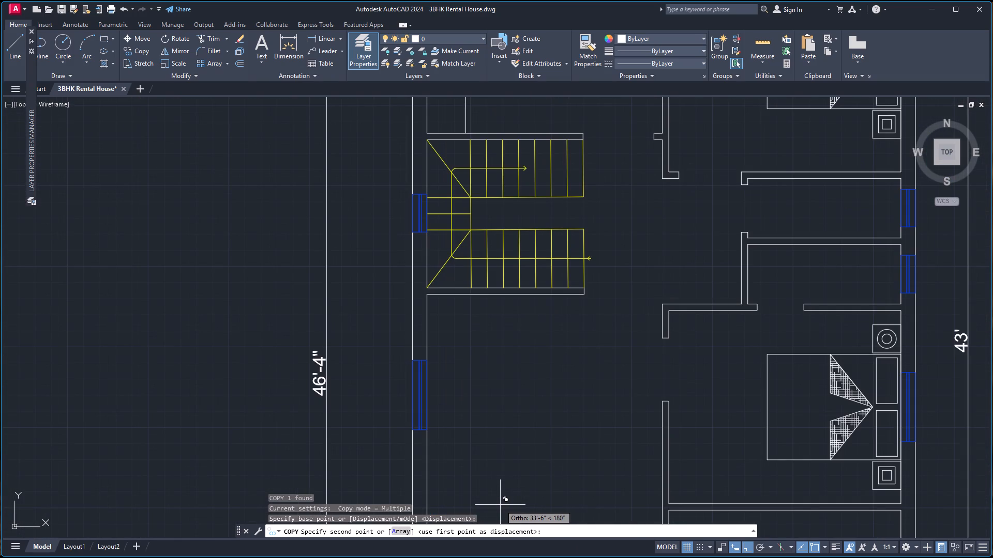
key(F8)
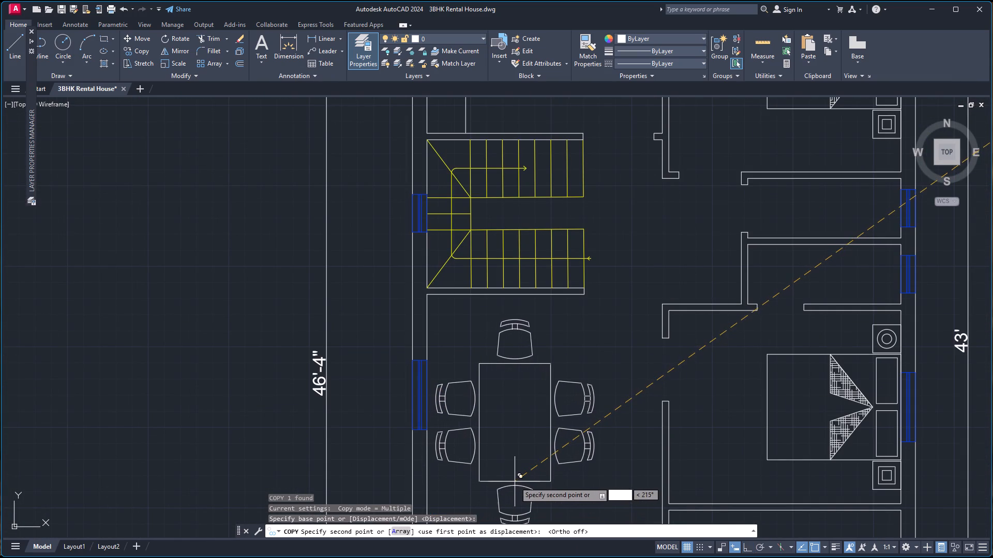
scroll(515, 482, down, 3)
scroll(515, 482, up, 1)
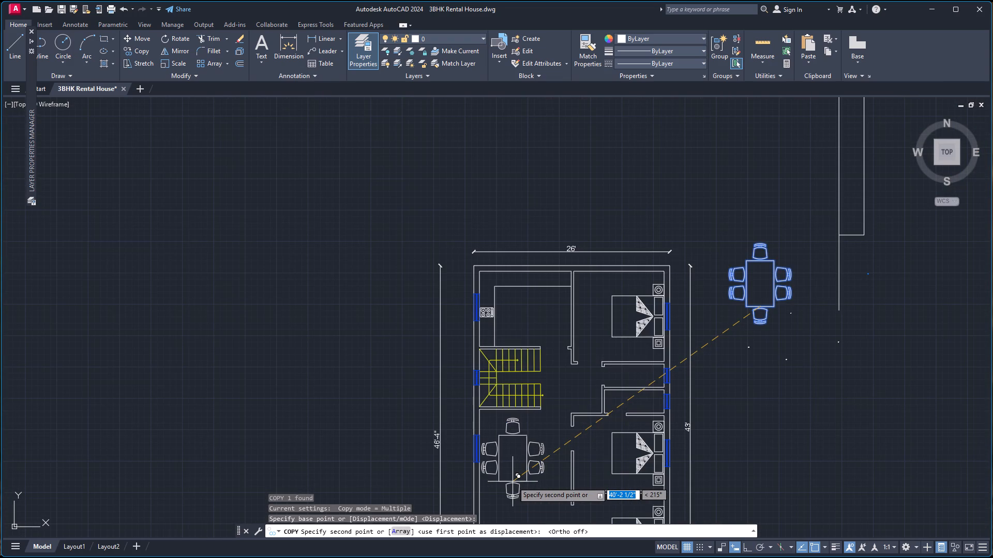
click(502, 484)
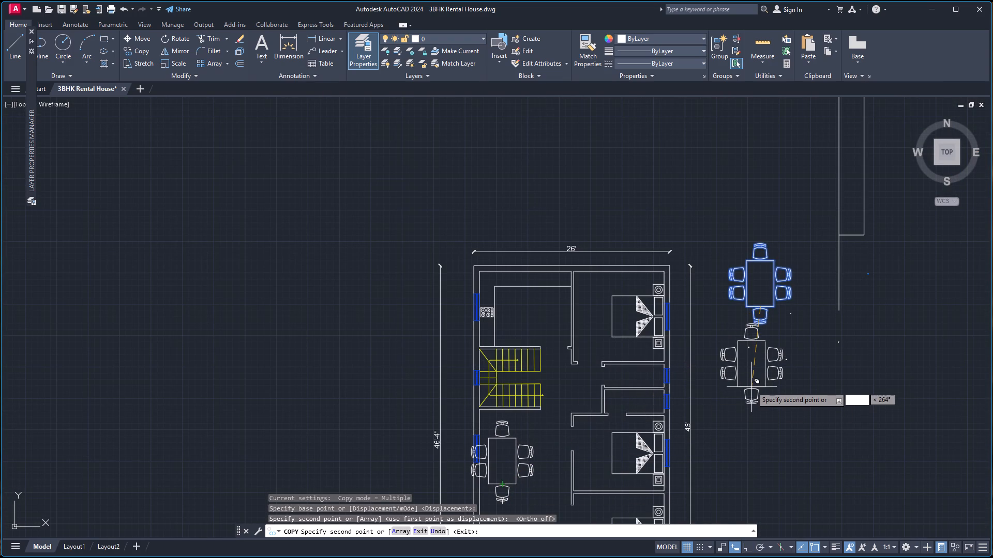
key(Escape)
Scale the copied dining table down freehand about its centre so it fits clear of the west wall.
click(518, 462)
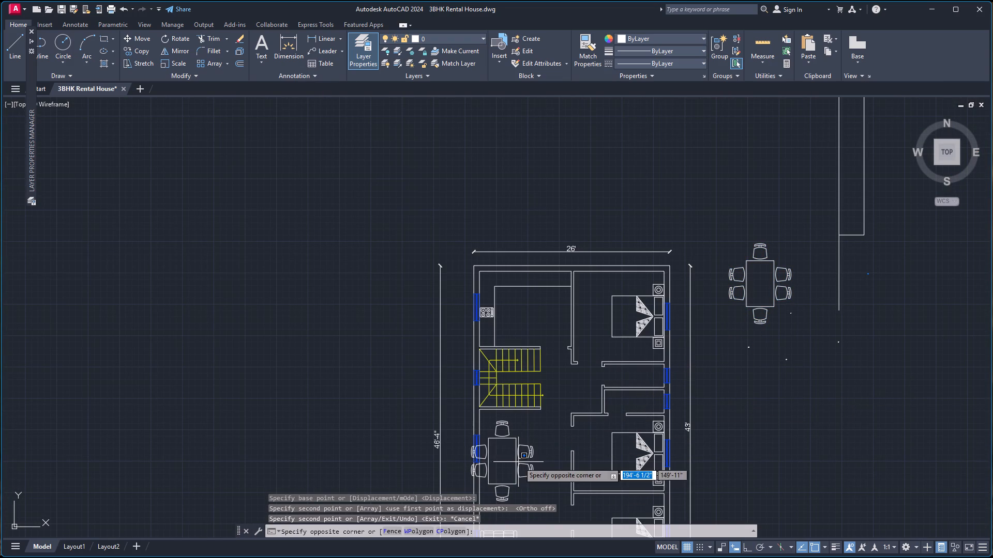
click(521, 439)
click(515, 439)
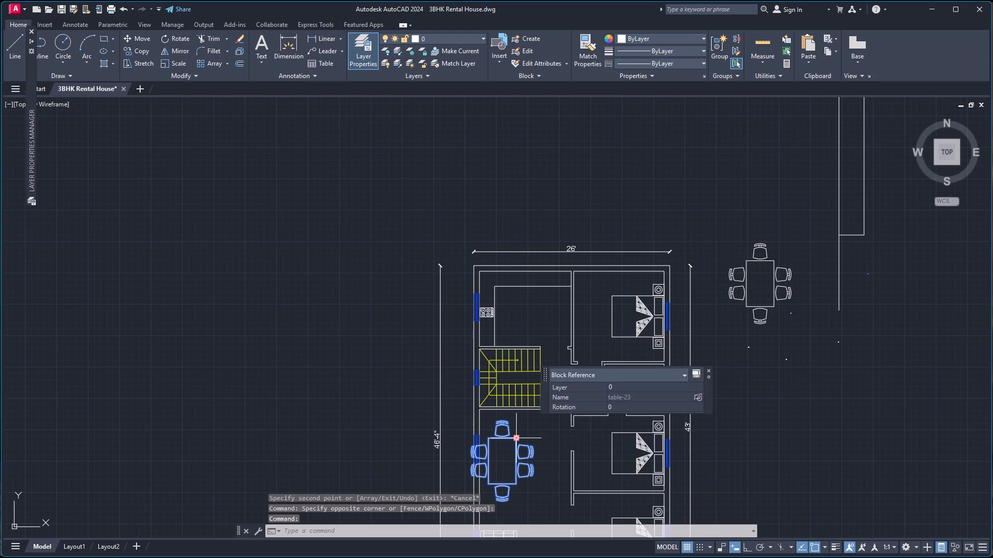
text(sc)
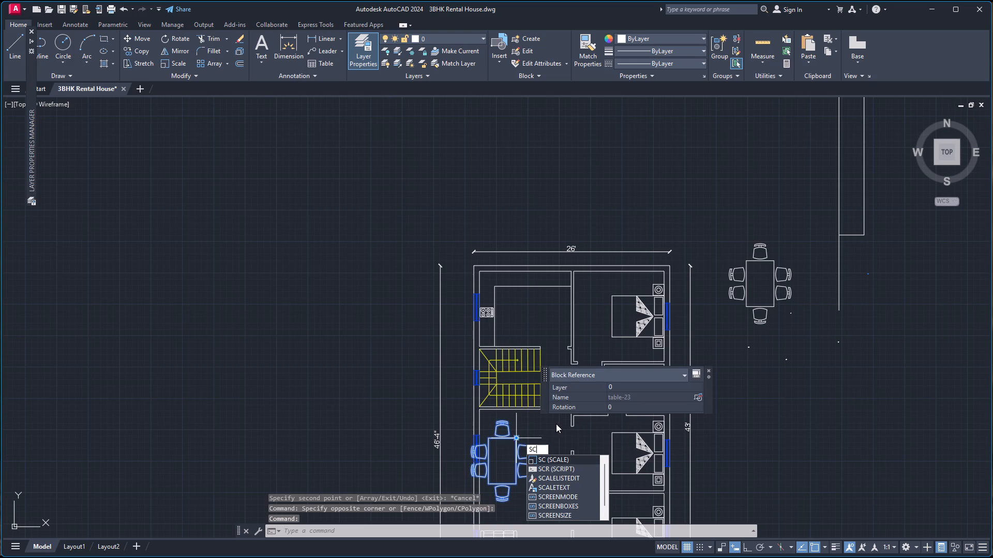
key(Return)
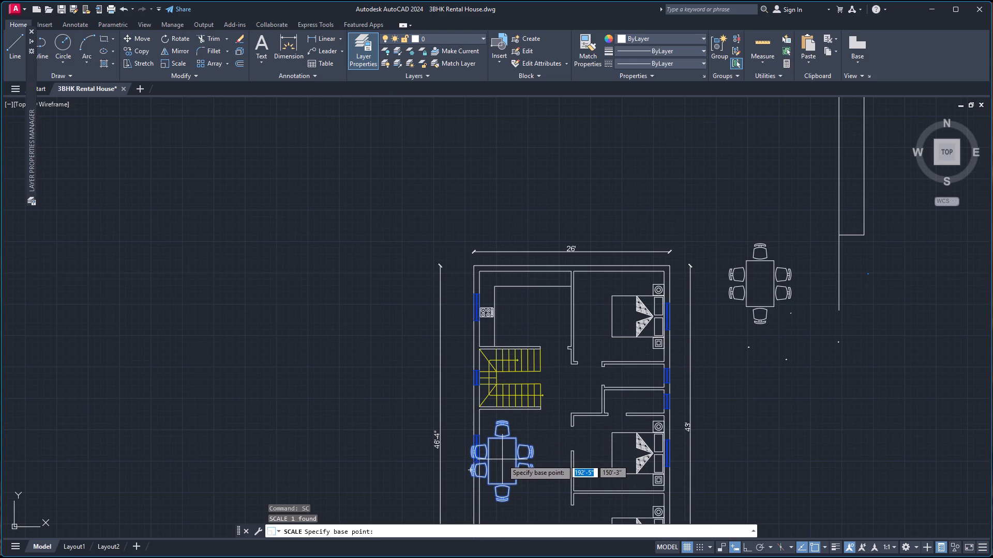
click(502, 459)
scroll(522, 462, up, 1)
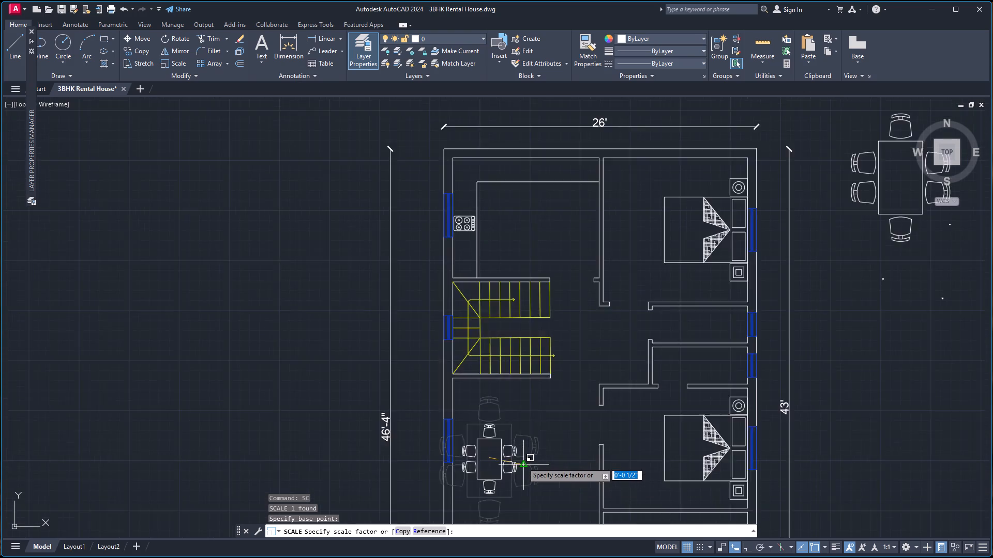
scroll(522, 462, up, 2)
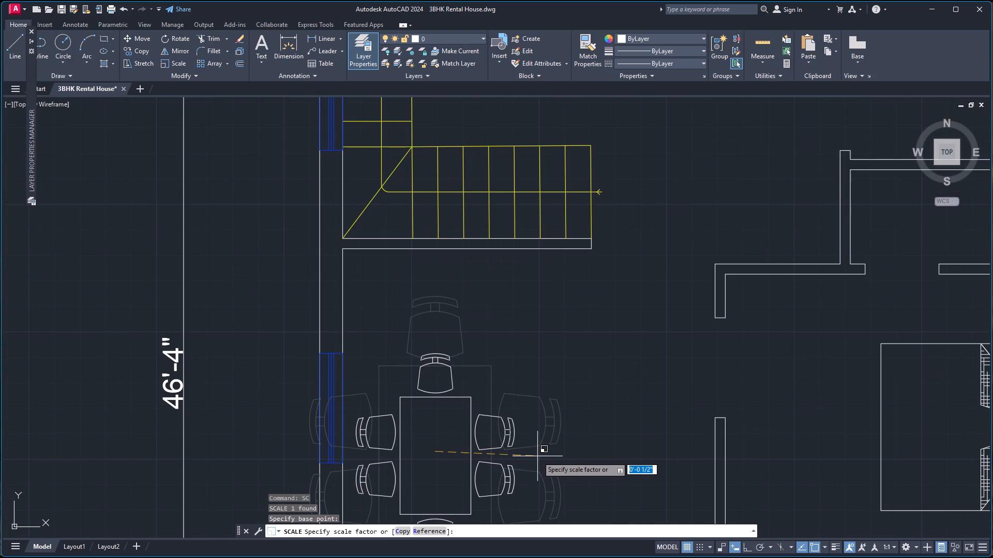
click(537, 456)
Move the dining table about 3' south by its tabletop's south edge midpoint, between the staircase and the sofas.
scroll(547, 441, down, 5)
scroll(542, 482, up, 2)
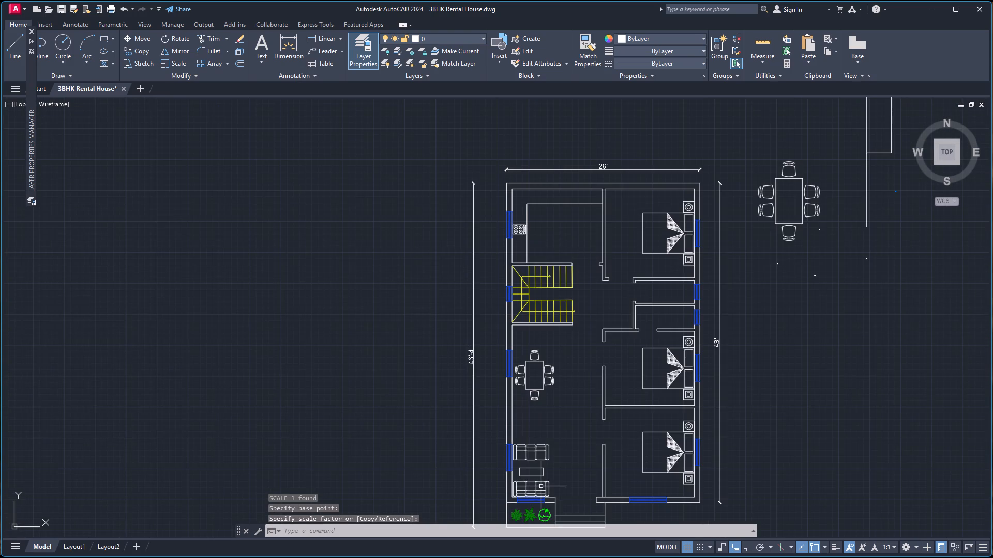
scroll(541, 486, up, 1)
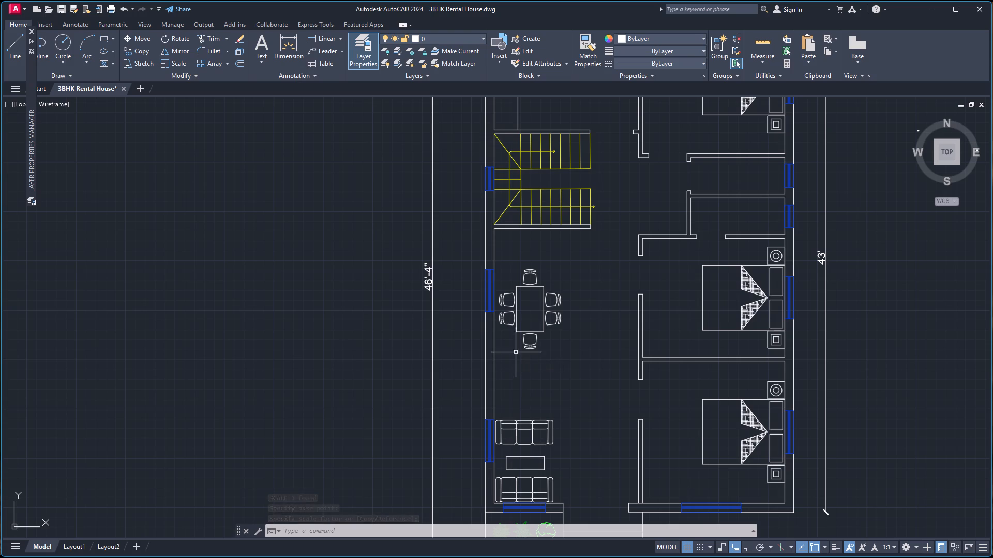
click(533, 332)
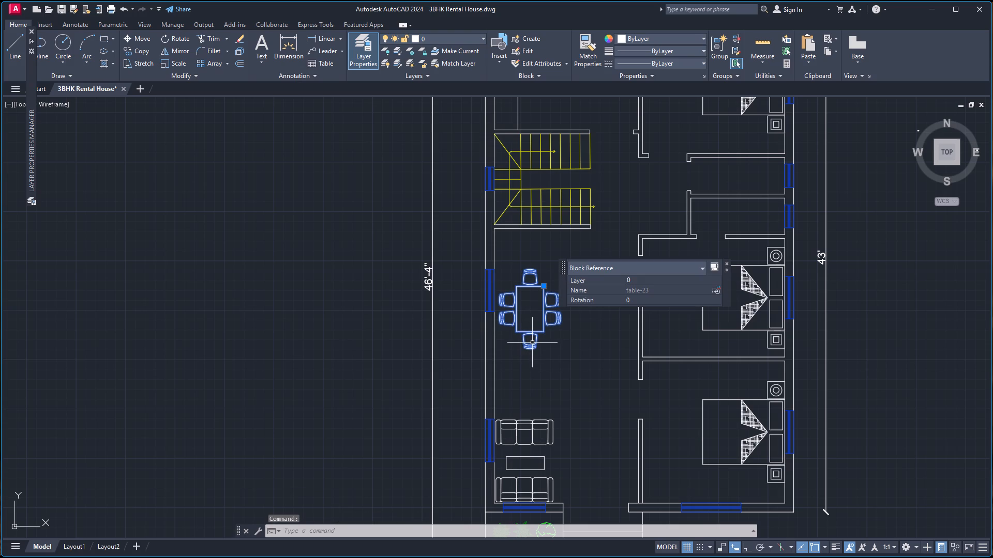
key(m)
key(Return)
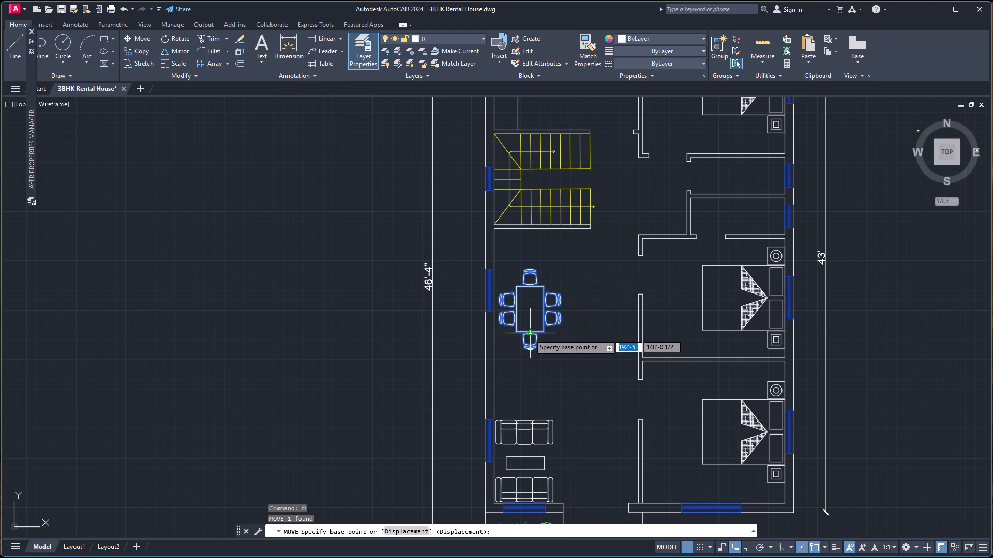
click(529, 334)
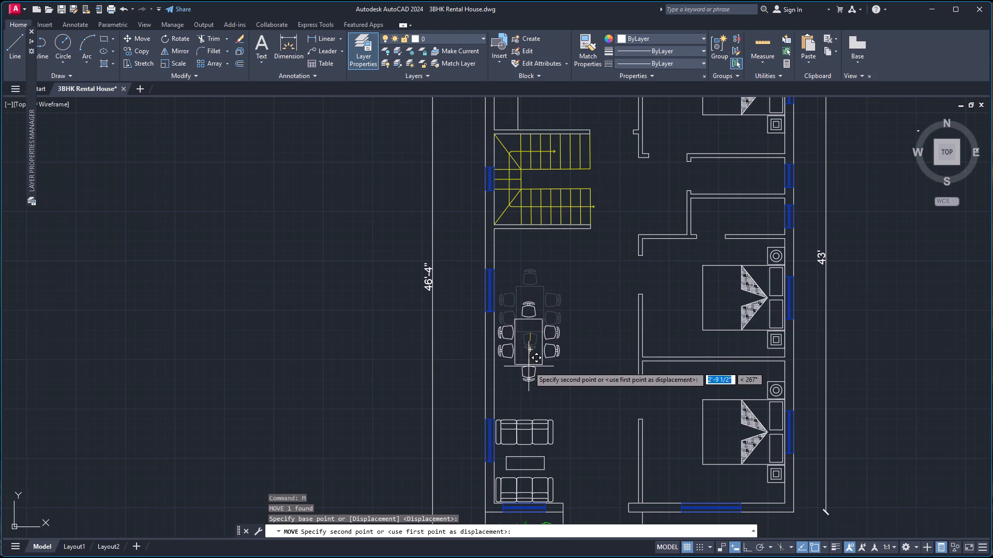
click(529, 368)
Delete the original dining table block lying outside the house plan to the northeast.
scroll(673, 296, down, 1)
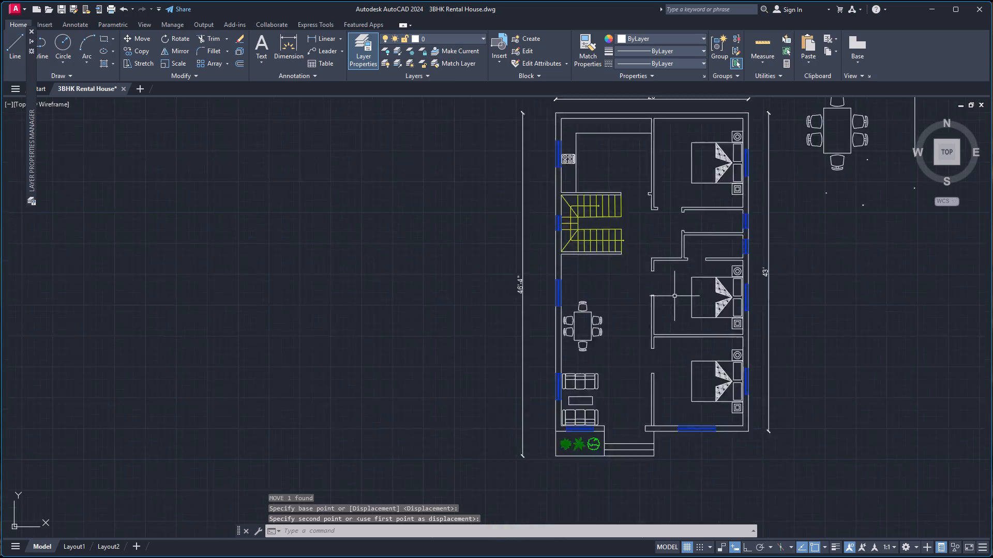
scroll(678, 296, down, 3)
scroll(854, 267, up, 3)
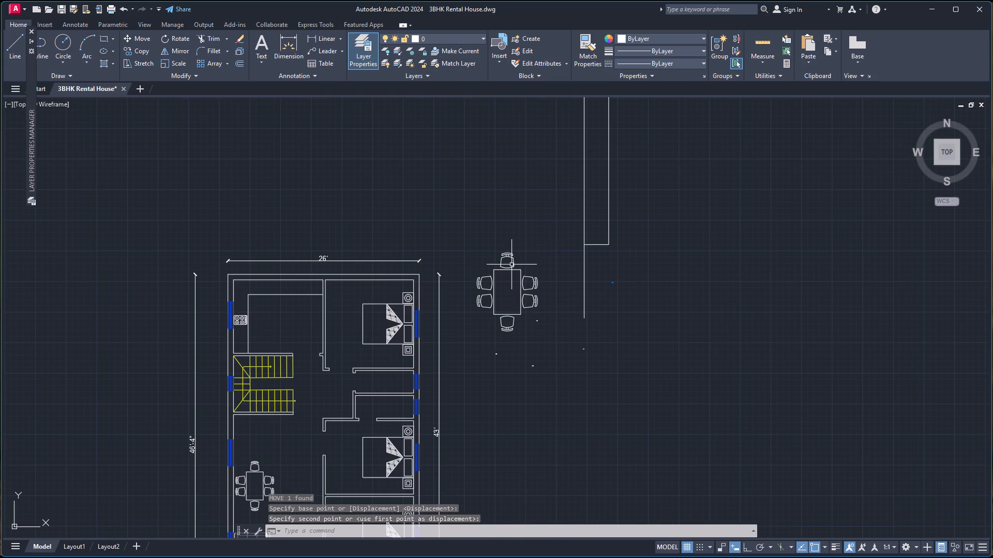
click(511, 261)
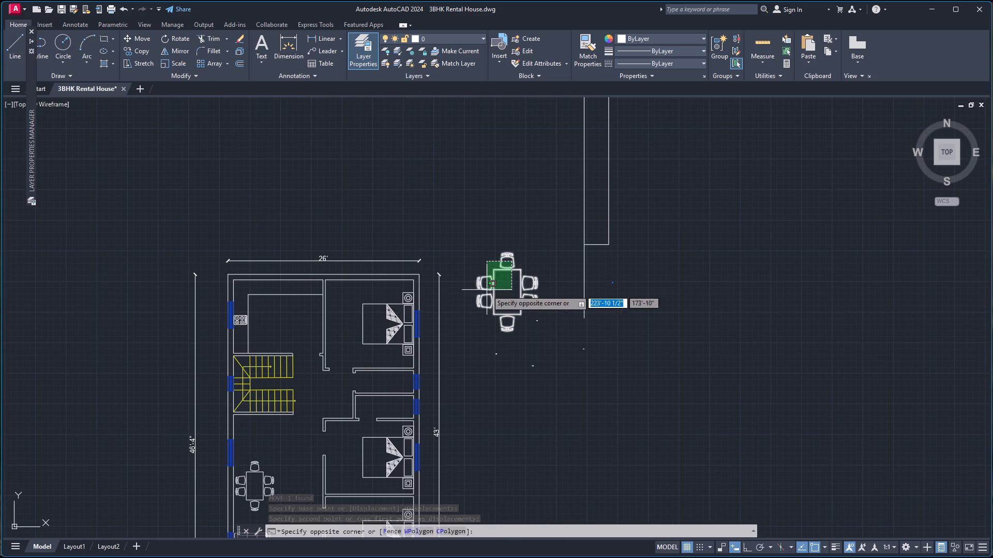
click(487, 290)
key(Delete)
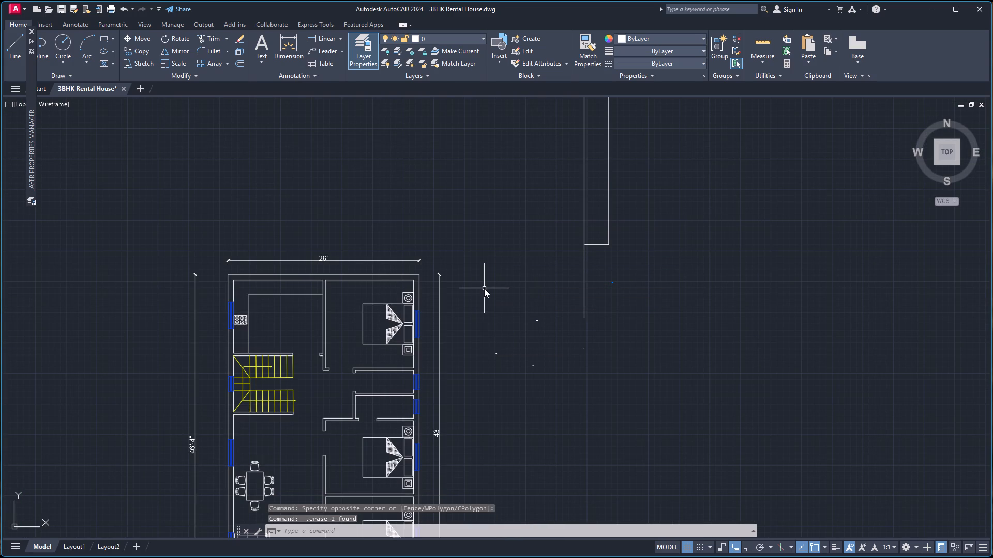
Rotate the small toilet block outside the plan by 270° about its tank's back-edge midpoint, with Ortho on, so the tank faces east.
scroll(536, 334, up, 3)
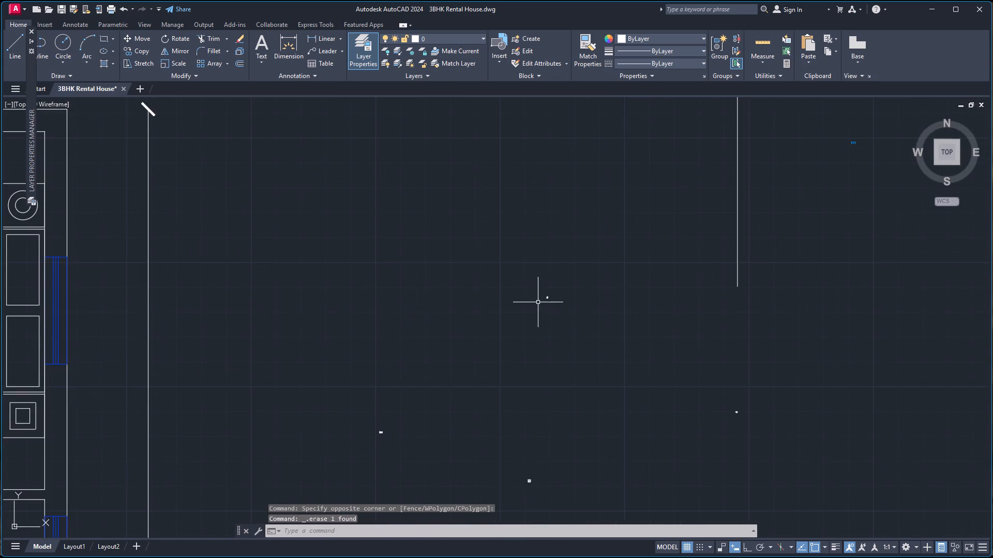
scroll(542, 293, up, 6)
click(503, 318)
click(588, 395)
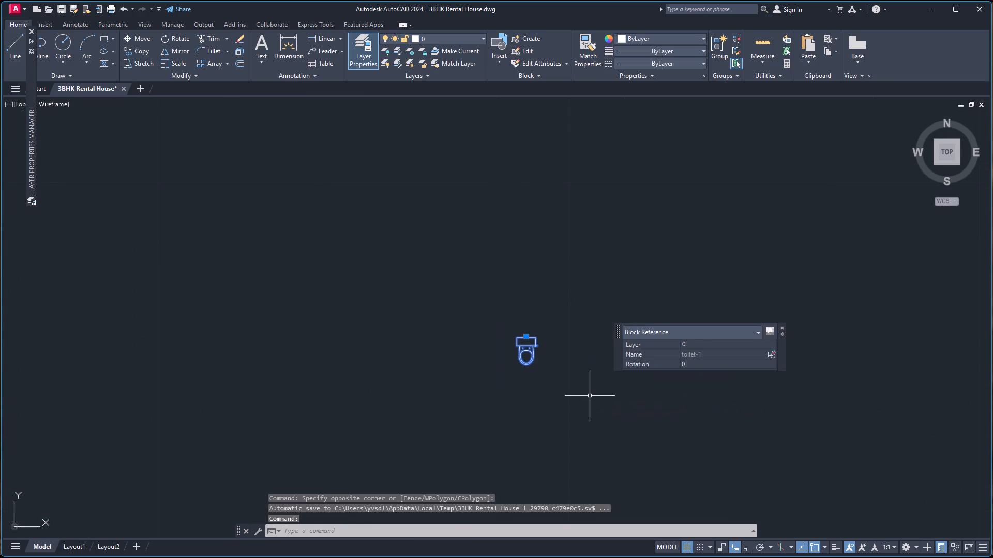
text(ro)
key(Return)
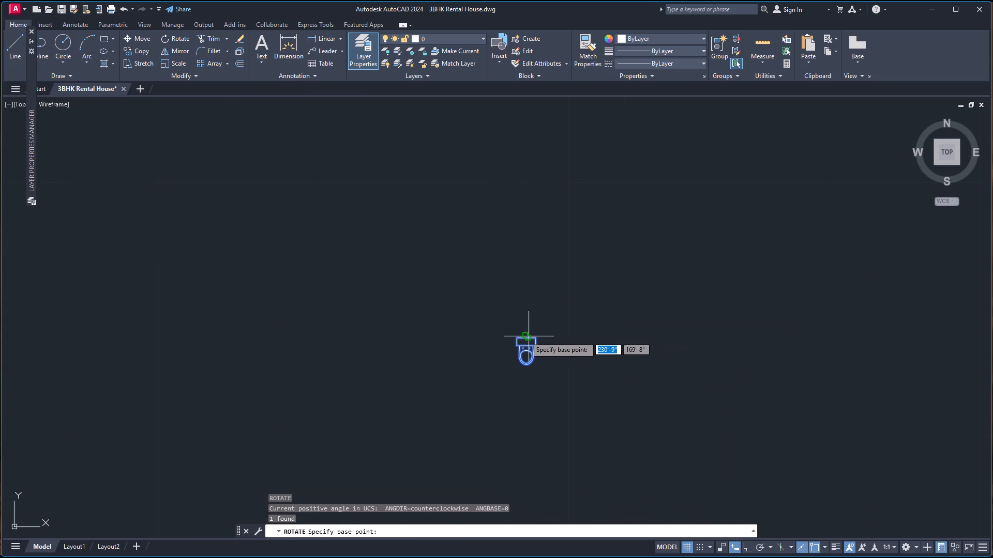
click(525, 336)
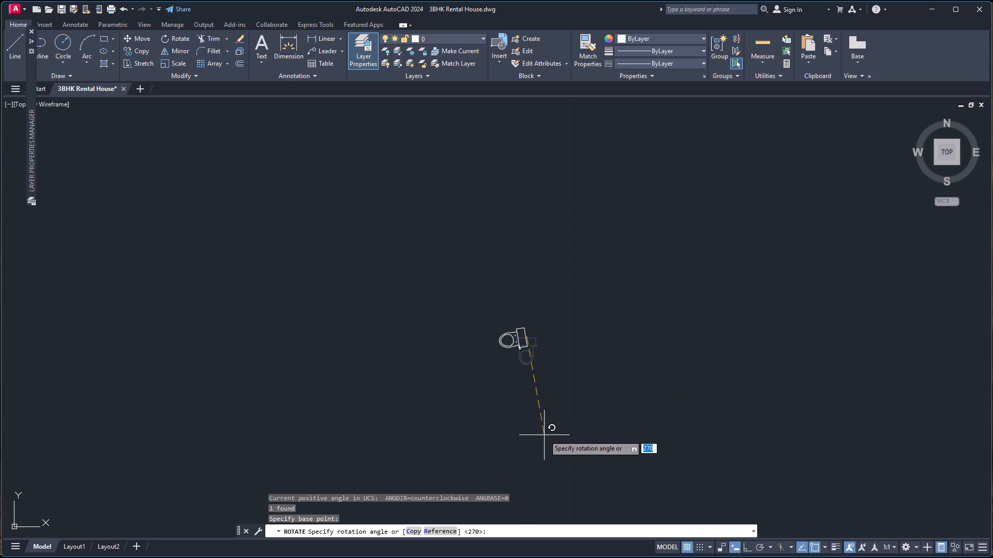
key(F8)
click(537, 443)
Scale the rotated toilet block up freehand about the midpoint of its tank's back edge to suit the bathrooms.
click(454, 287)
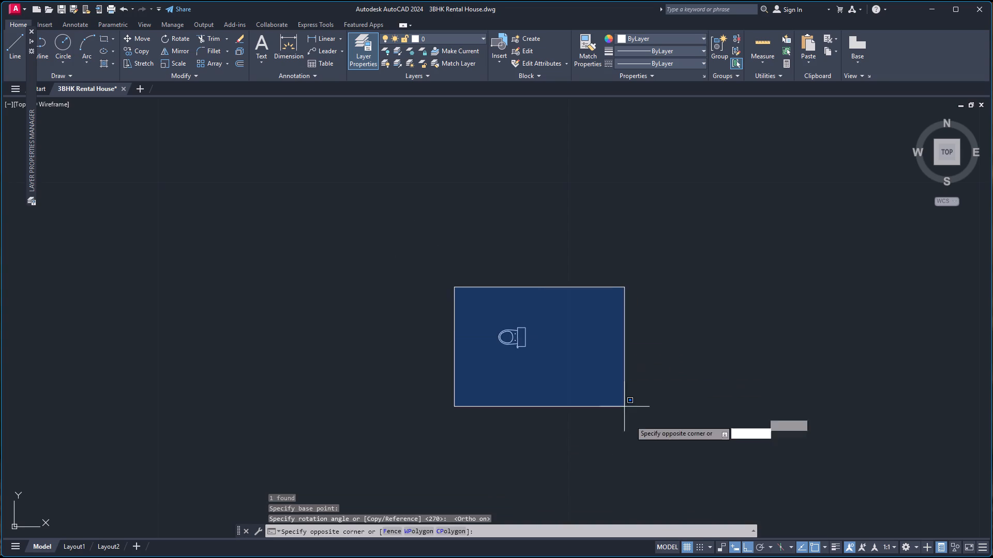
click(627, 425)
text(sc)
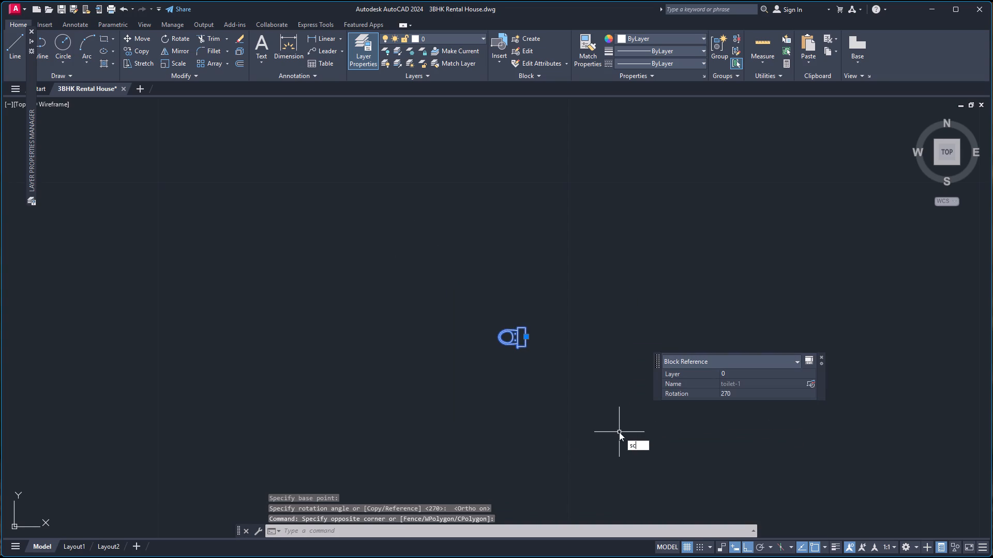
key(Return)
click(524, 339)
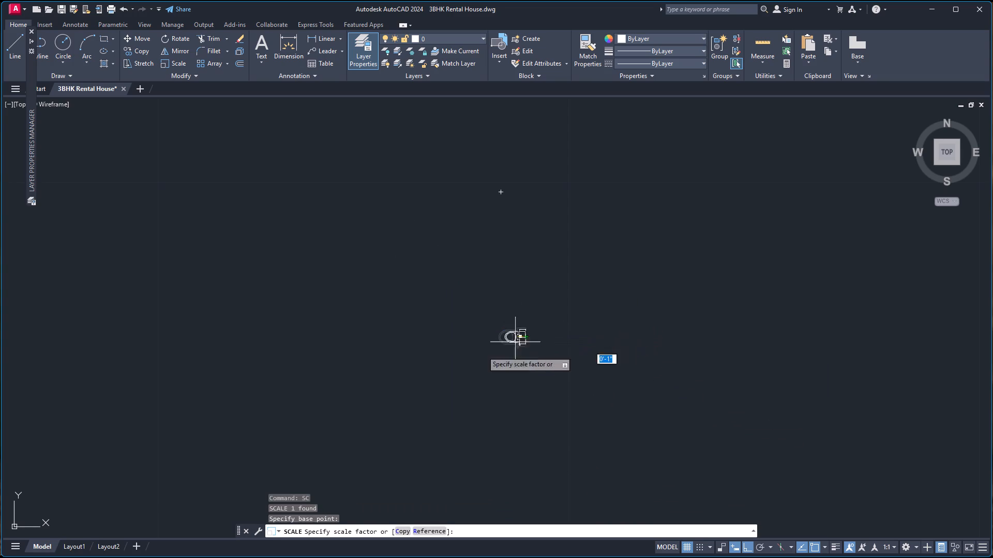
scroll(334, 386, down, 9)
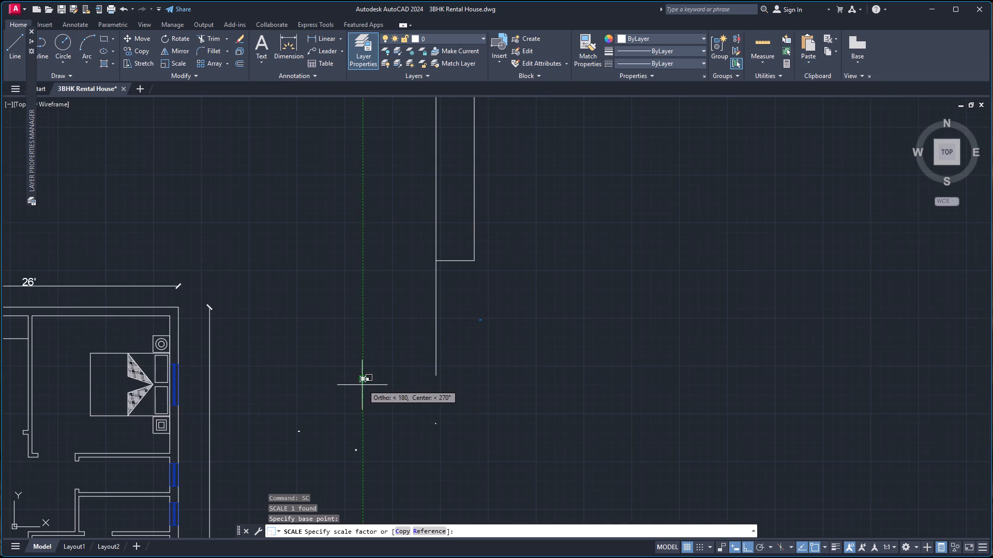
click(351, 391)
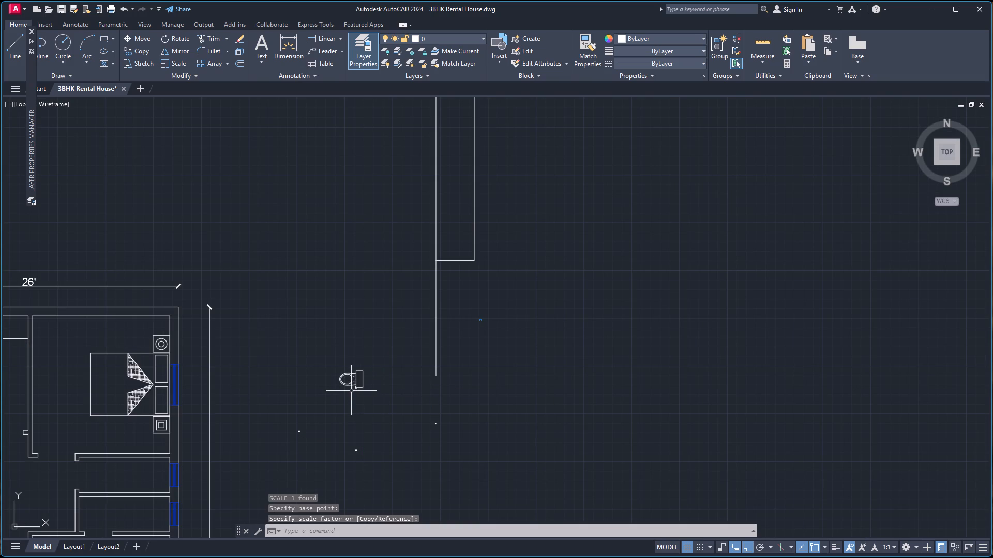
Copy the toilet by its tank's back-edge midpoint to the middle of the northern bathroom's east wall, using Mid Between 2 Points on the wall corners.
click(362, 383)
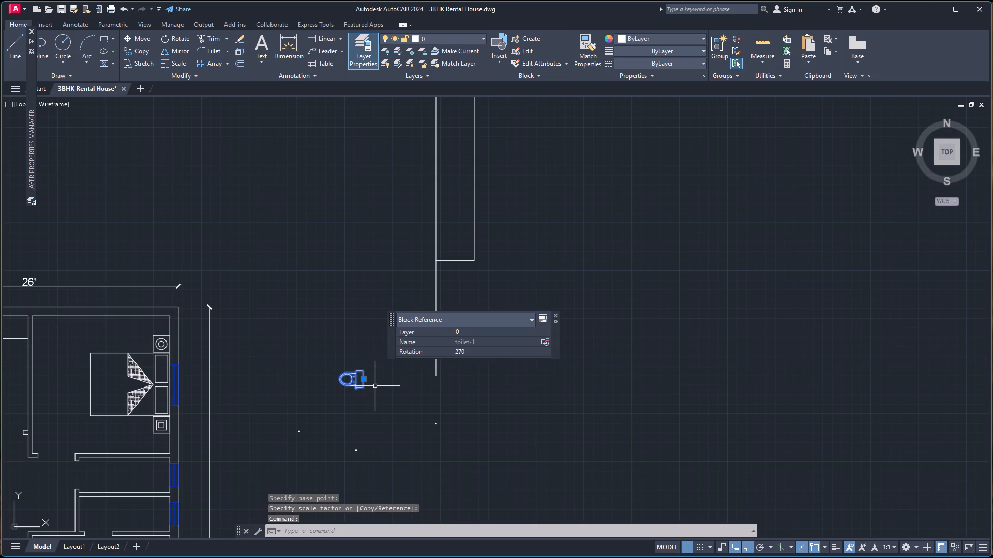
text(co)
key(Return)
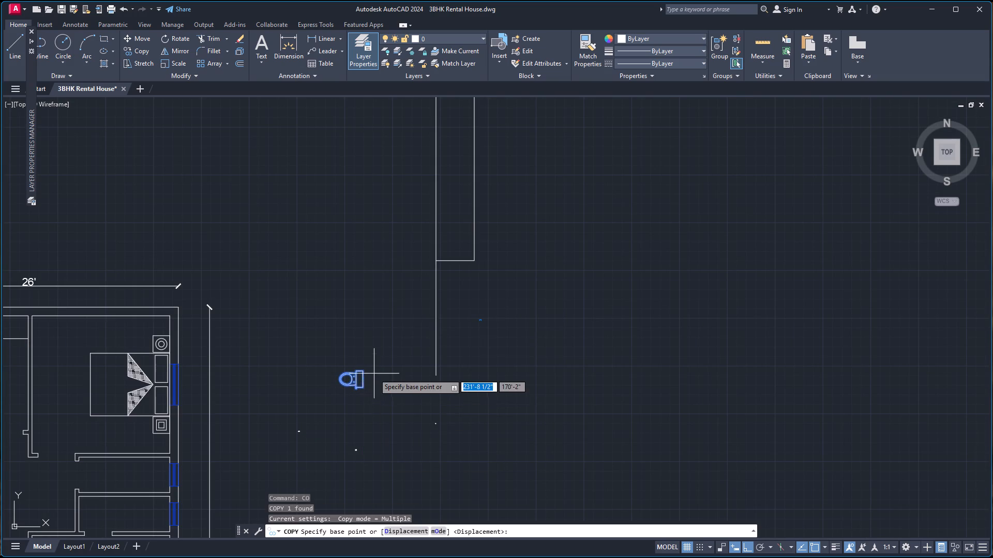
scroll(374, 374, up, 4)
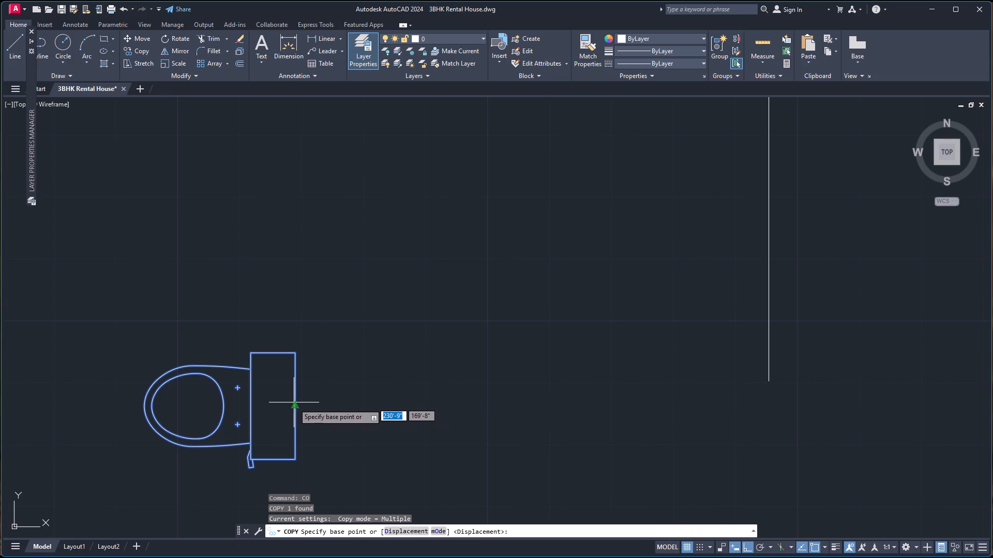
click(294, 406)
scroll(225, 428, down, 6)
scroll(157, 474, down, 2)
scroll(154, 476, up, 3)
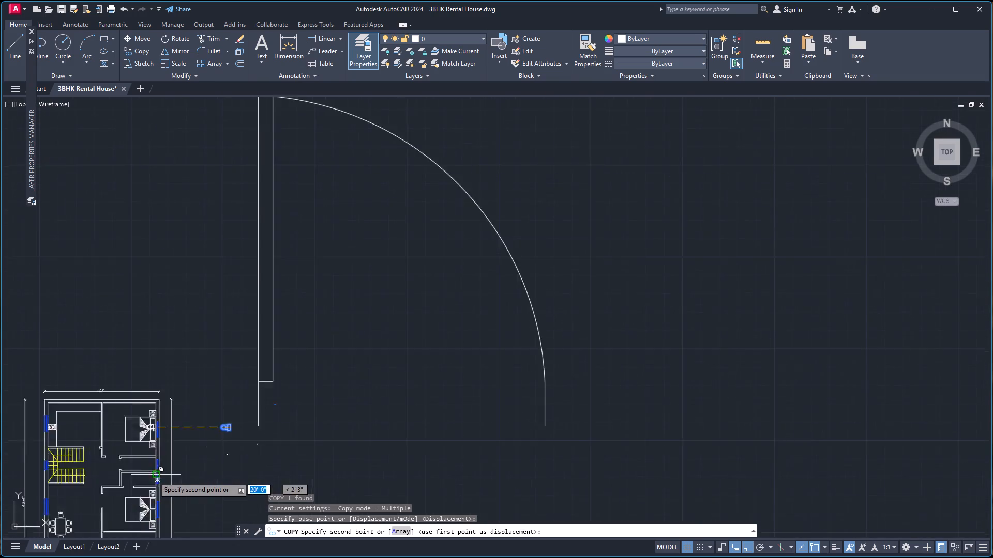
scroll(111, 468, up, 4)
right_click(233, 444)
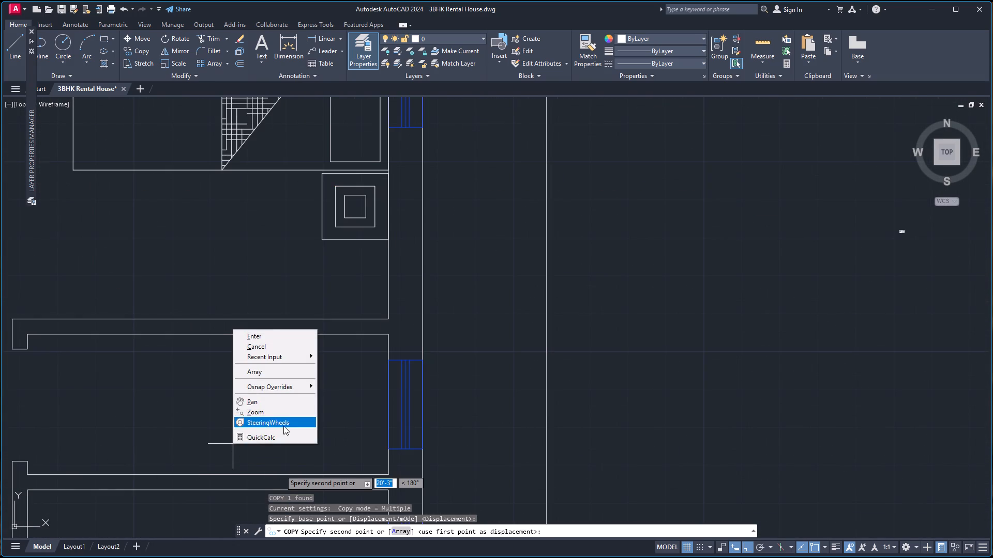
click(302, 389)
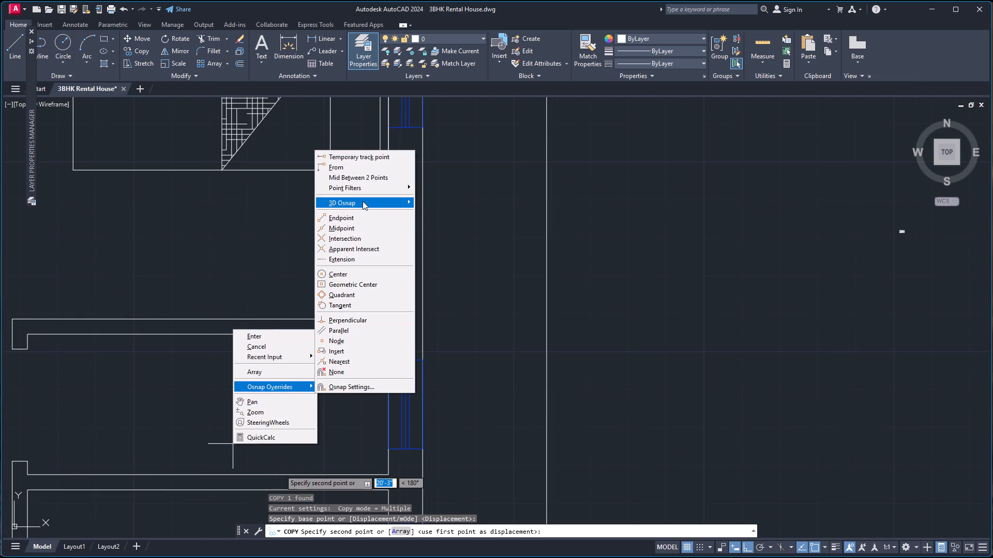
click(381, 175)
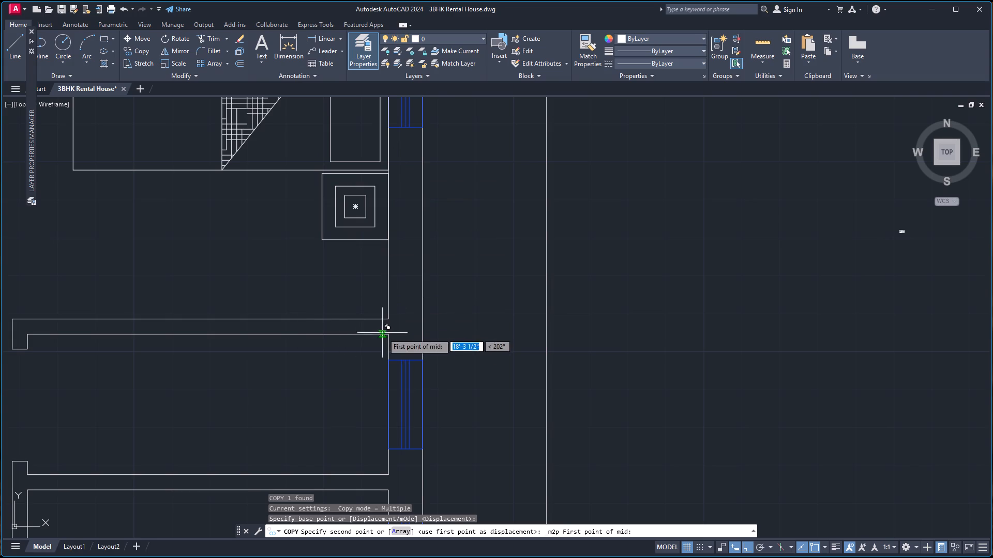
click(385, 336)
click(387, 477)
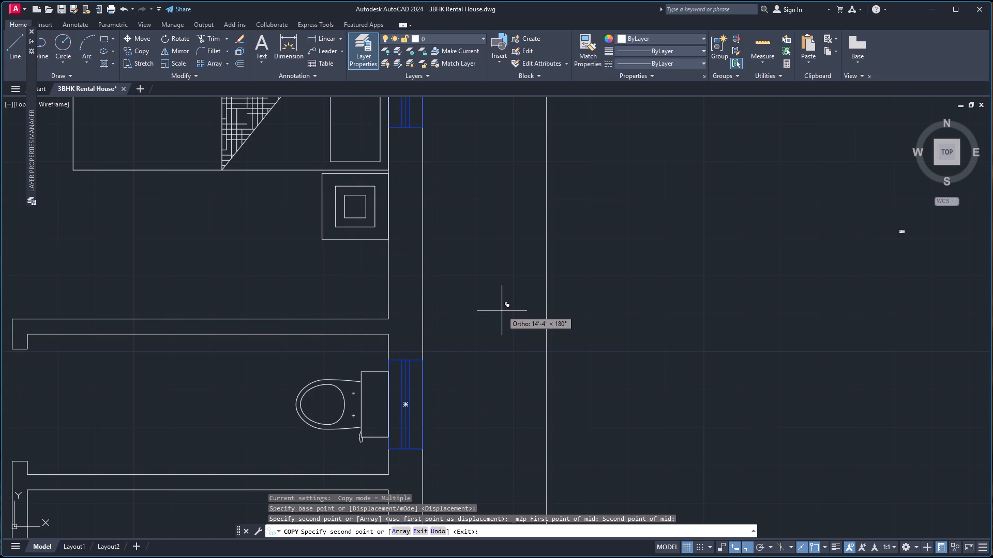
Place a second toilet copy midway between the southern bathroom's two east wall corners and end the copying.
scroll(474, 381, down, 4)
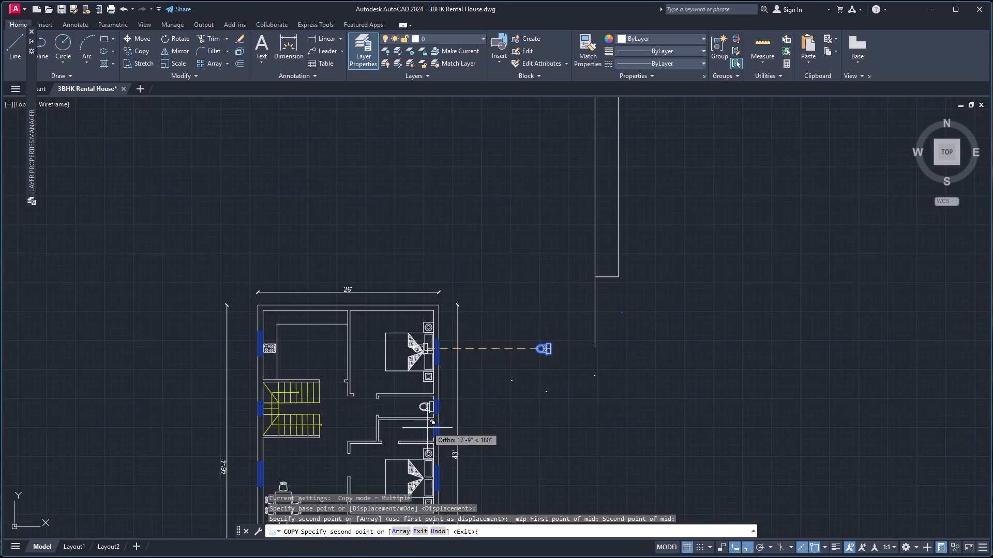
scroll(425, 433, up, 3)
right_click(419, 442)
click(463, 383)
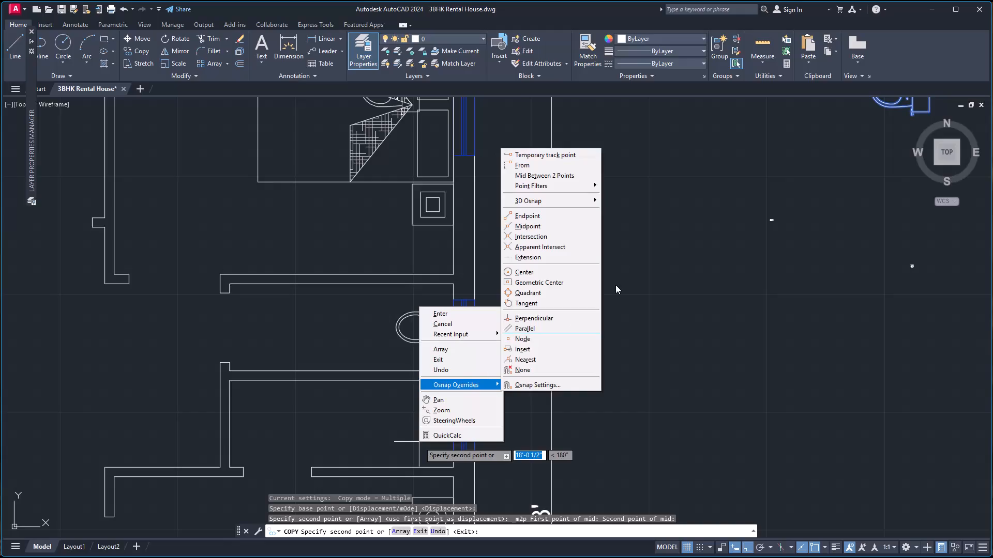
click(566, 175)
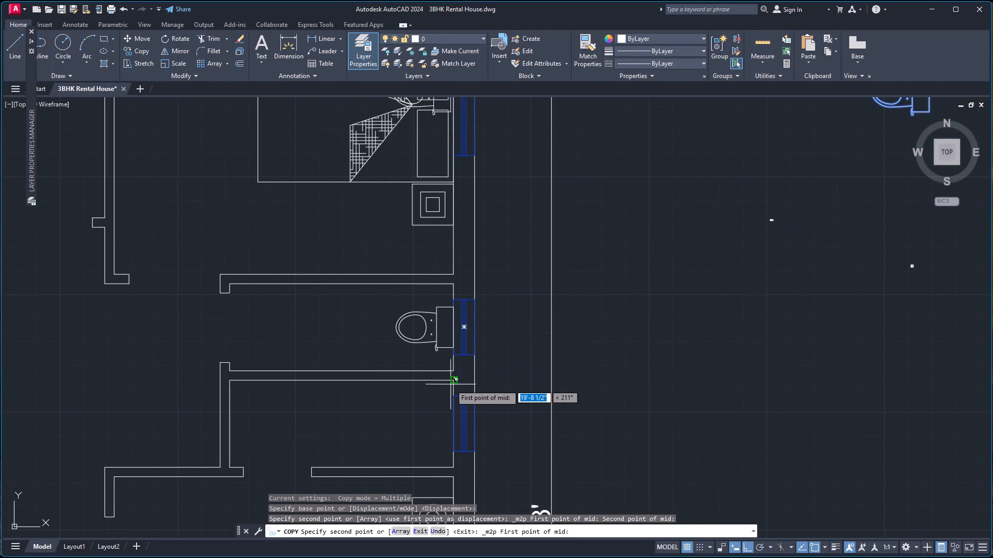
click(454, 382)
click(453, 468)
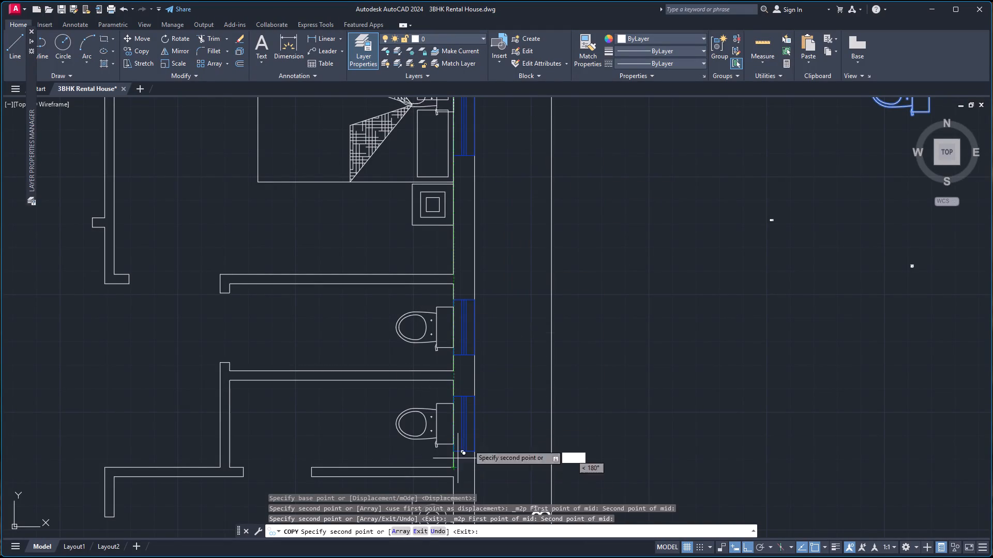
key(Escape)
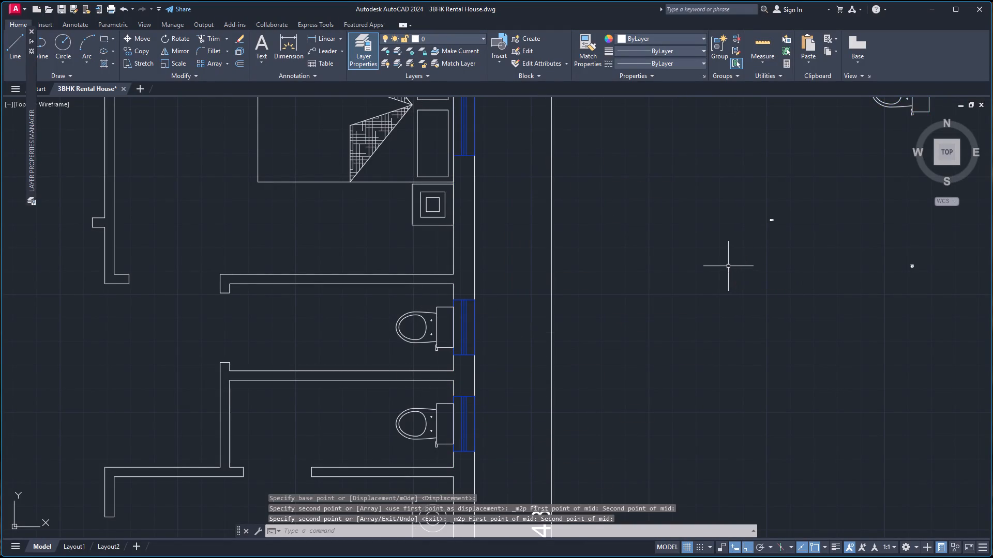
Delete the original toilet block lying outside the house plan to the east.
scroll(746, 208, down, 4)
scroll(786, 181, up, 3)
click(769, 205)
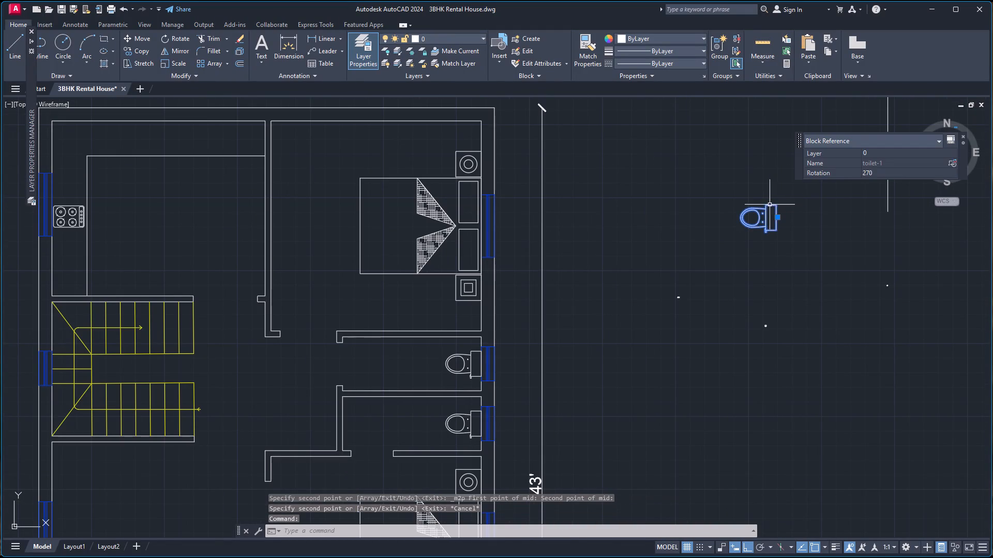
key(Delete)
Scale the small kitchen sink block outside the plan up freehand about its north edge midpoint, using a distance of about 1'-8".
scroll(682, 285, up, 3)
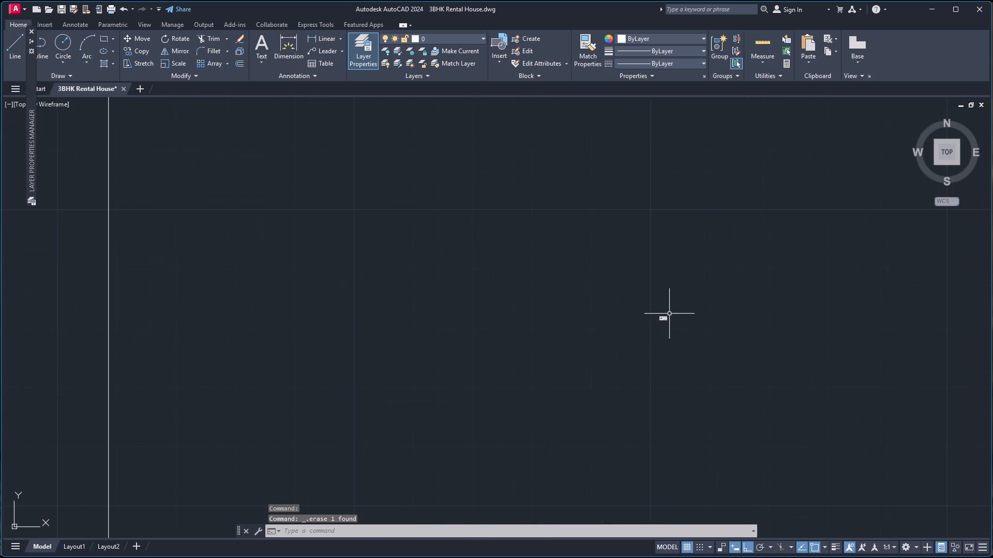
scroll(633, 336, up, 2)
click(683, 271)
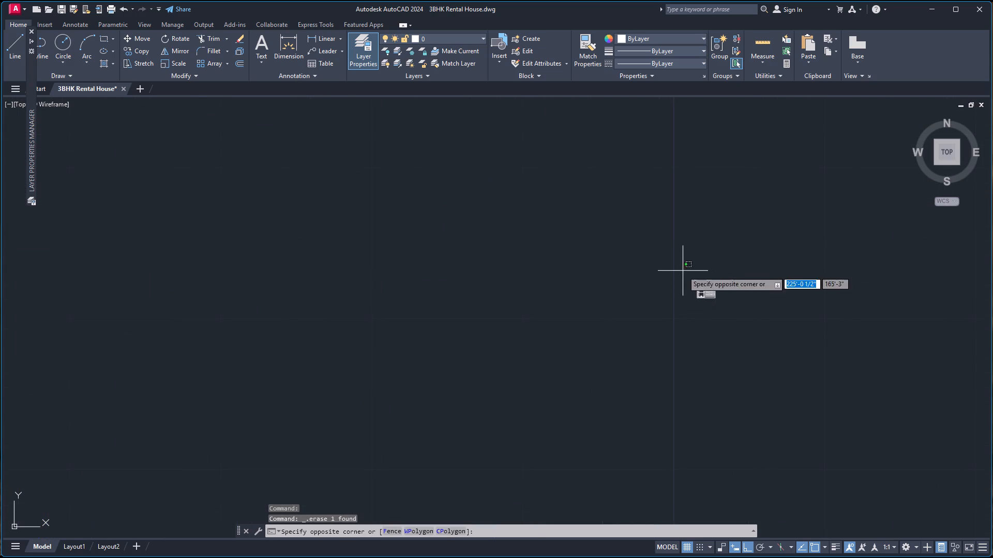
click(726, 310)
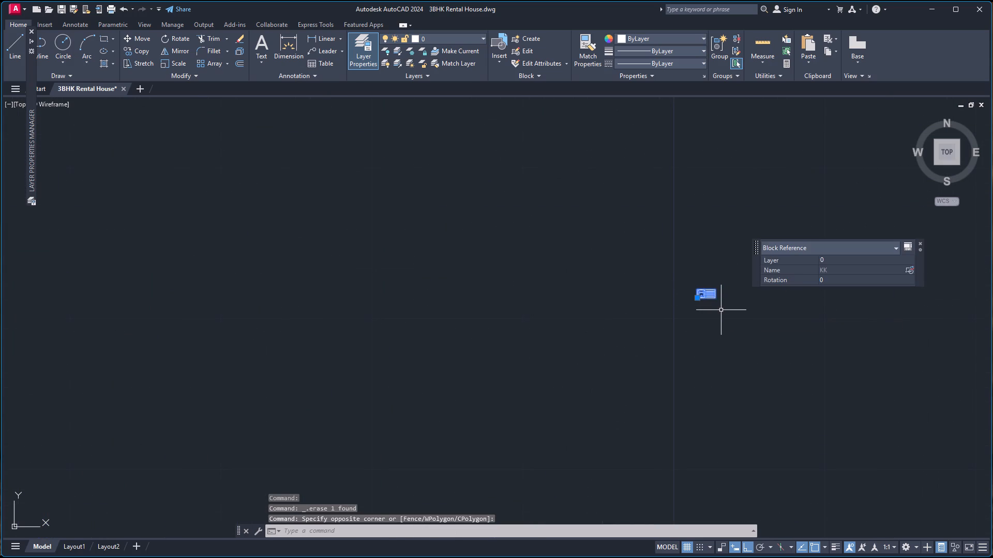
text(sc)
key(Return)
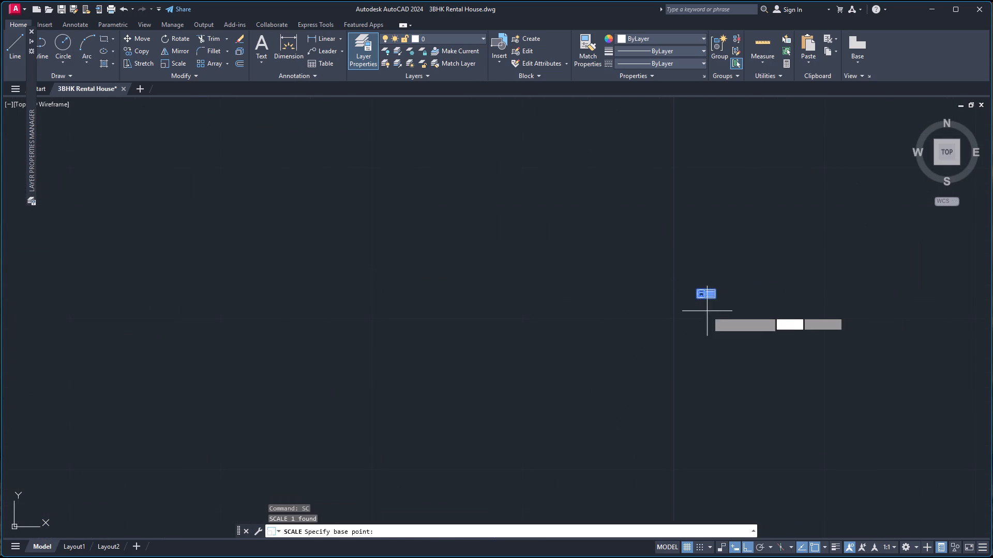
scroll(709, 284, up, 5)
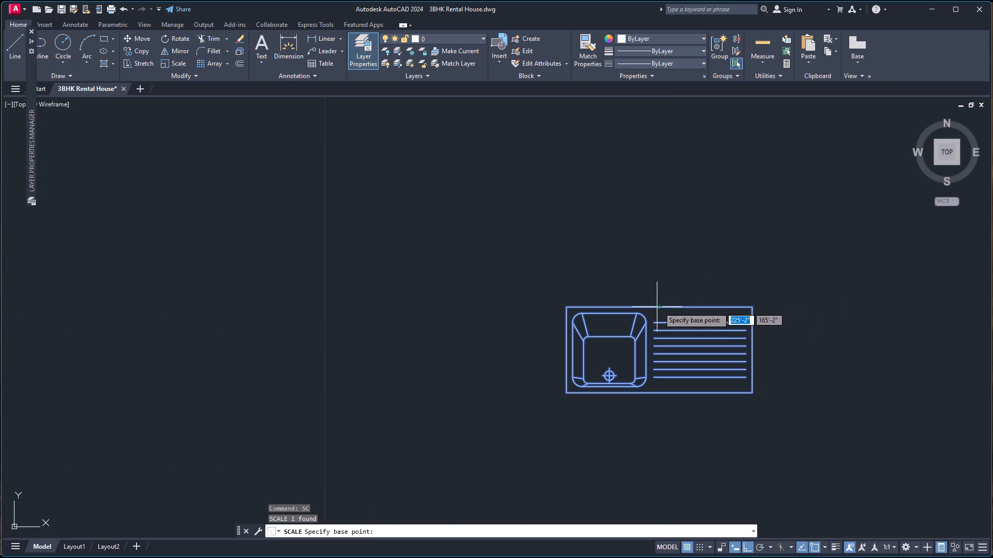
click(658, 307)
scroll(681, 267, down, 11)
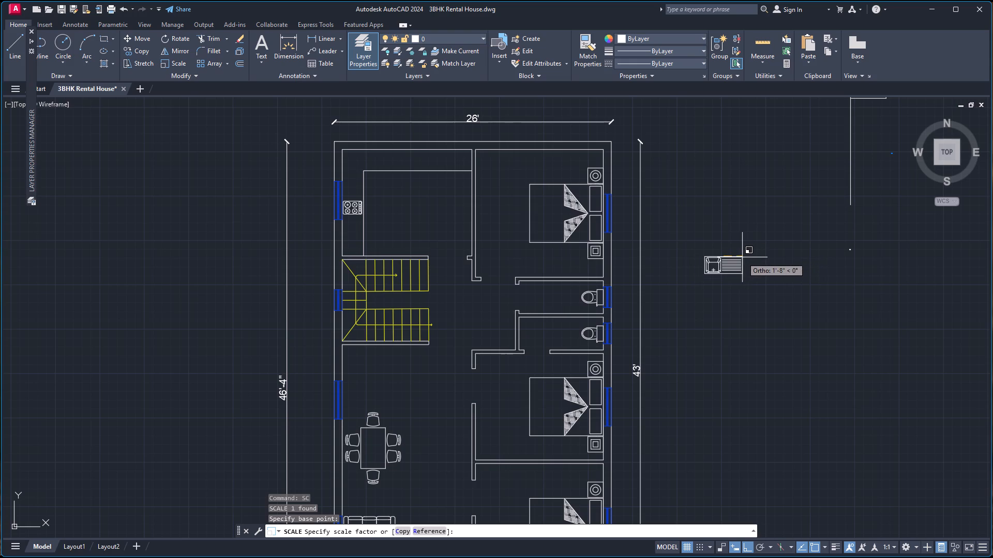
click(742, 257)
Copy the enlarged kitchen sink by its north edge midpoint onto the kitchen's north counter, slightly off the wall, with Ortho off.
click(732, 259)
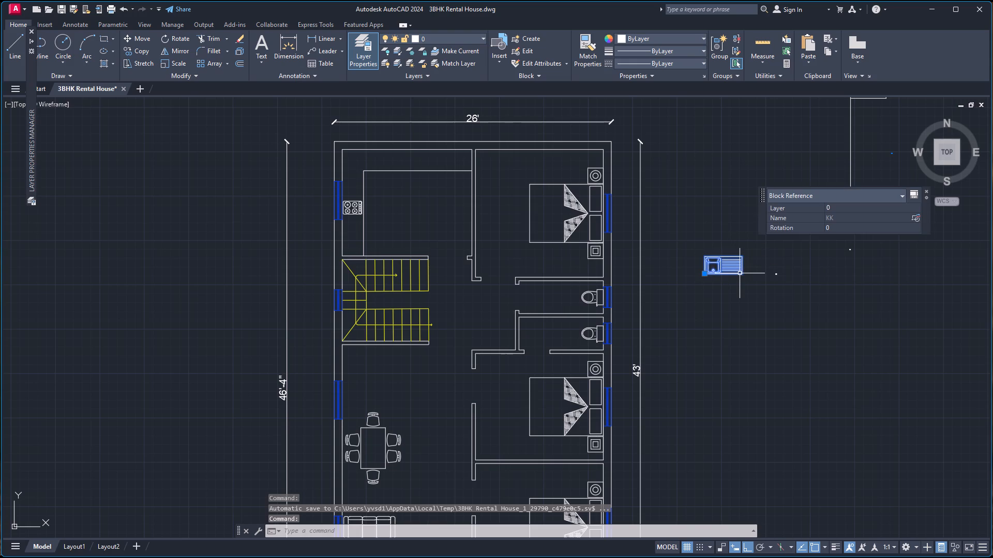
text(co)
key(Return)
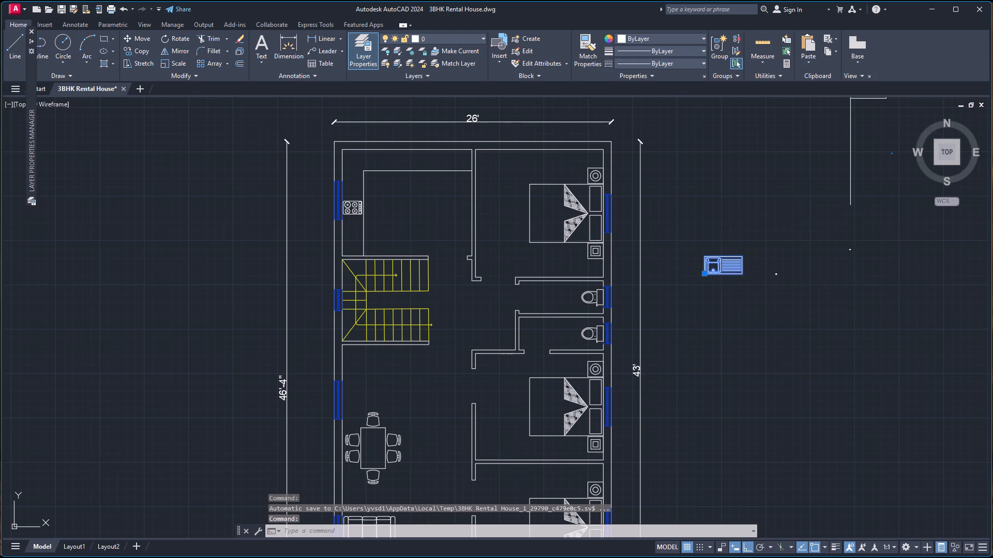
scroll(727, 252, up, 3)
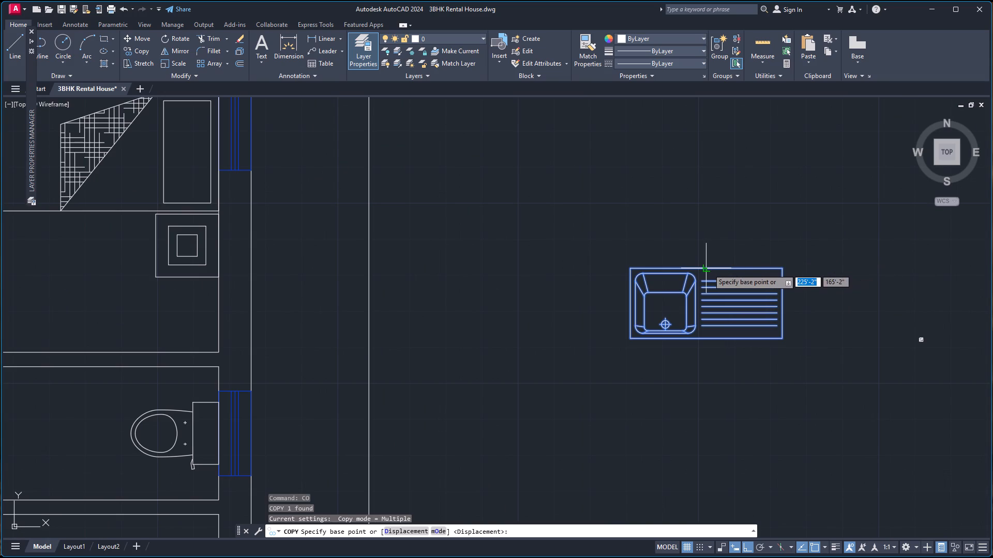
click(708, 269)
scroll(479, 263, down, 5)
scroll(307, 218, up, 3)
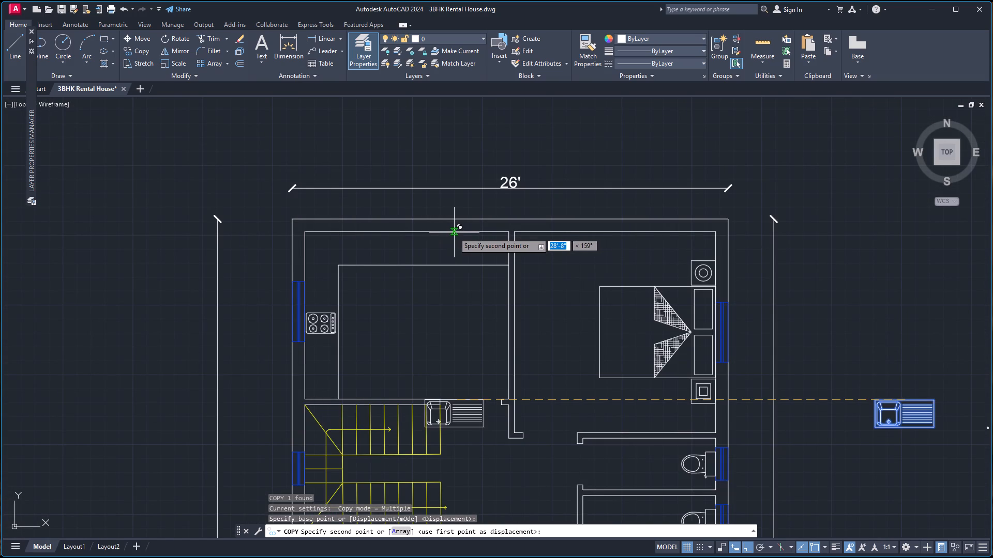
key(F8)
scroll(455, 236, up, 3)
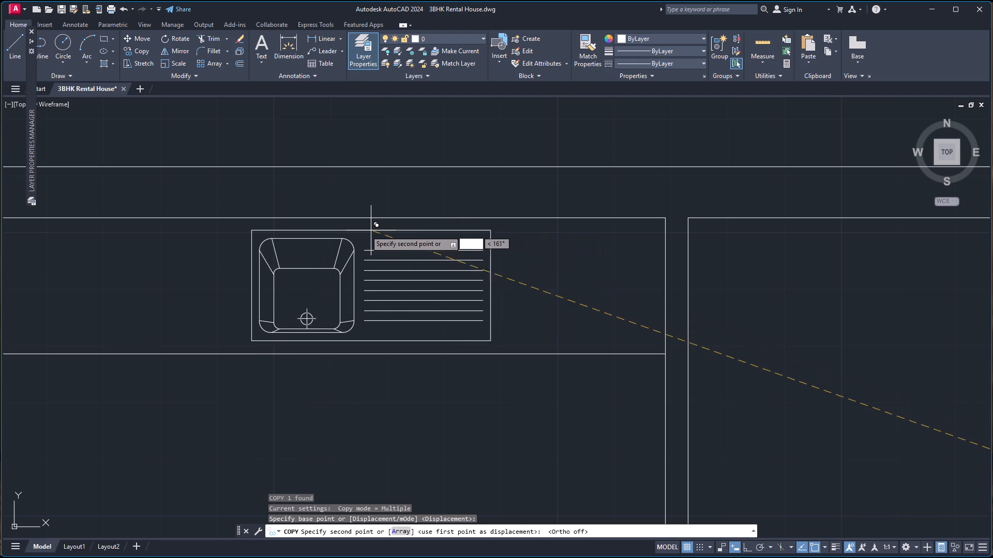
scroll(206, 242, down, 4)
scroll(199, 241, up, 3)
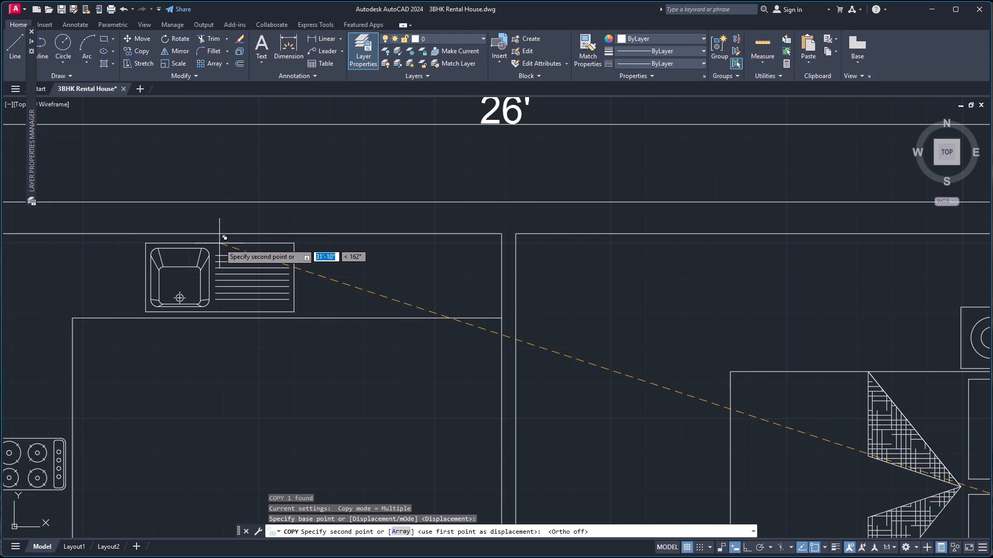
click(219, 243)
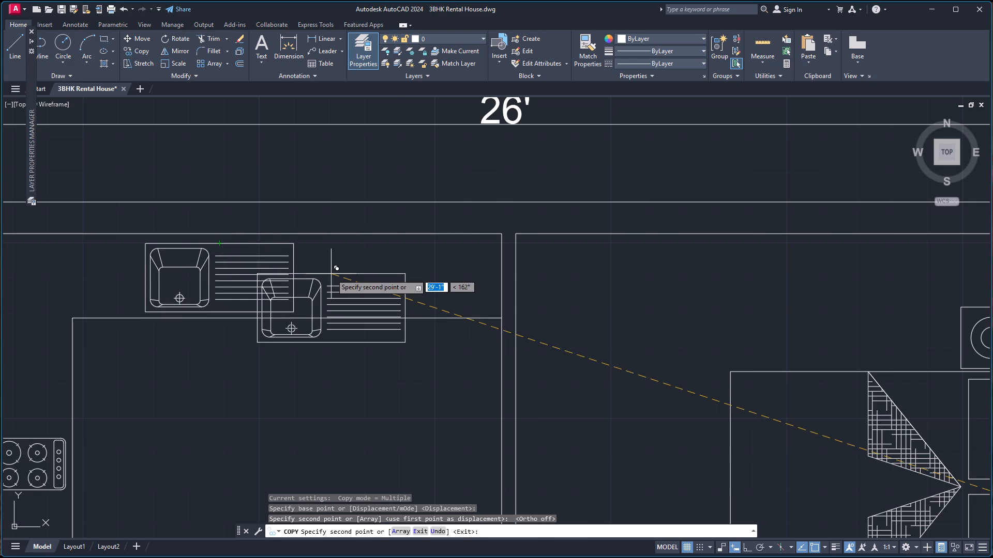
key(Escape)
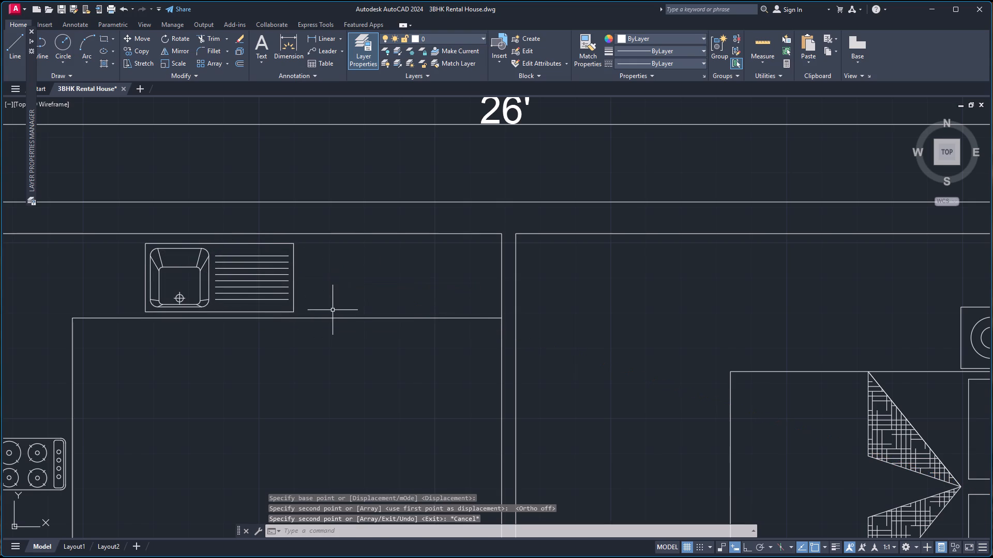
Draw a straight north-south line just east of the copied sink, from the counter's front edge to the north wall, with Ortho on.
key(l)
key(Return)
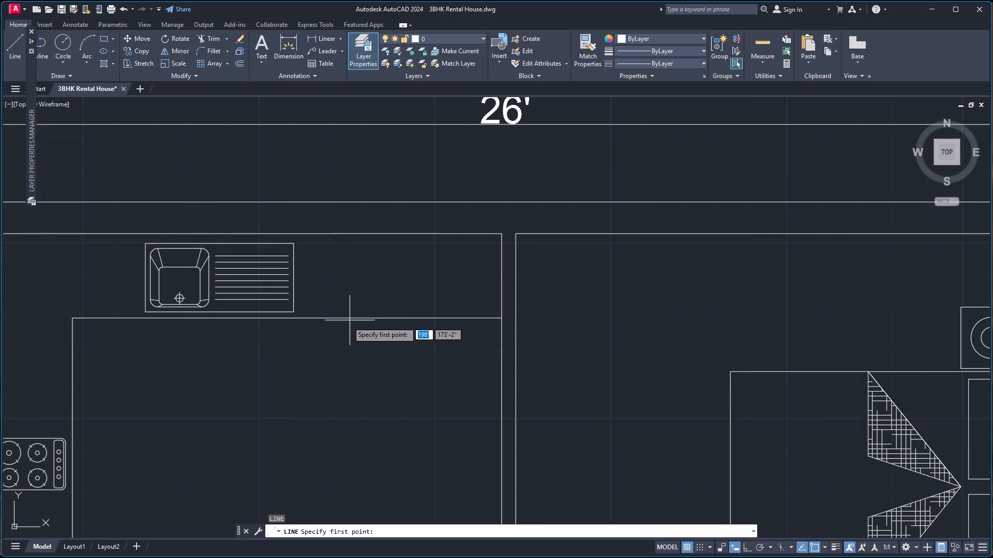
click(329, 318)
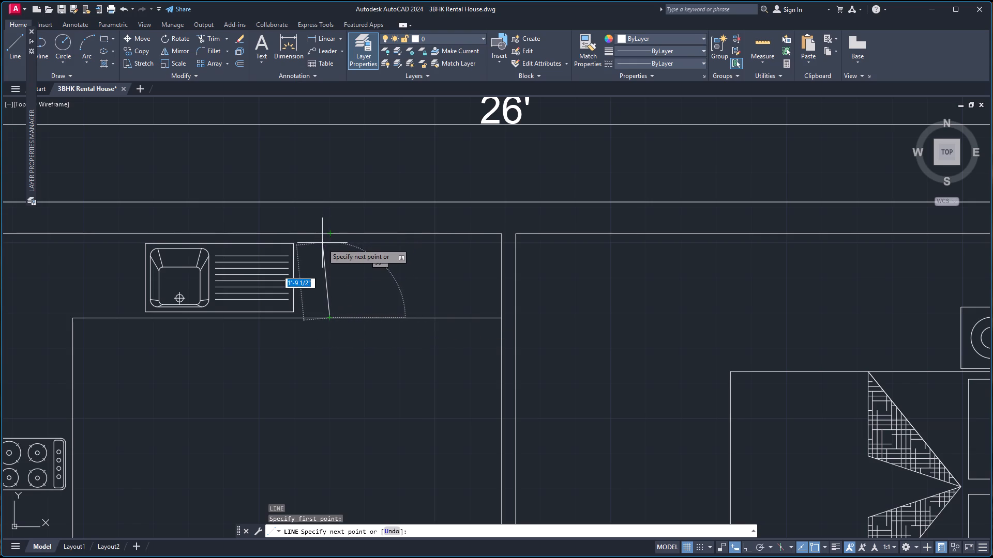
key(F8)
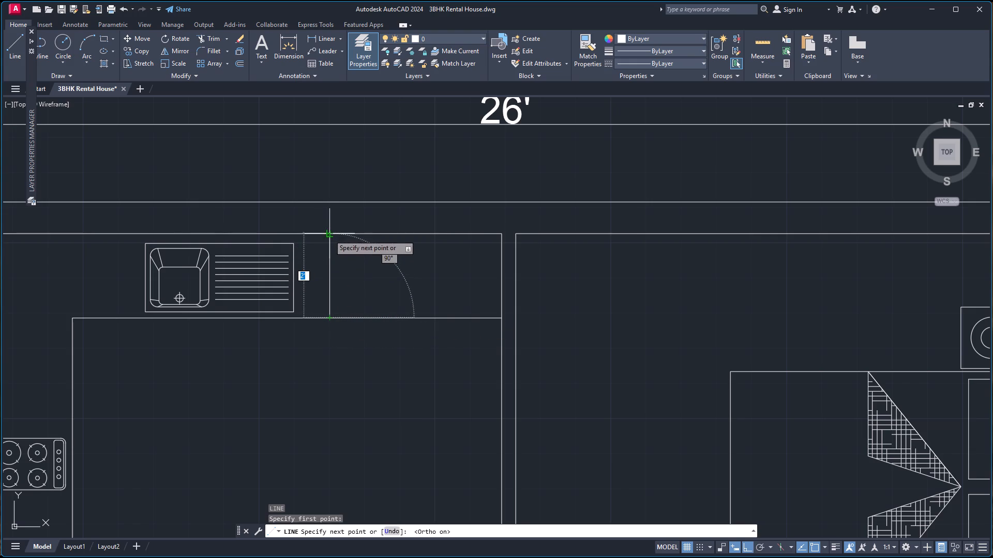
click(328, 235)
key(space)
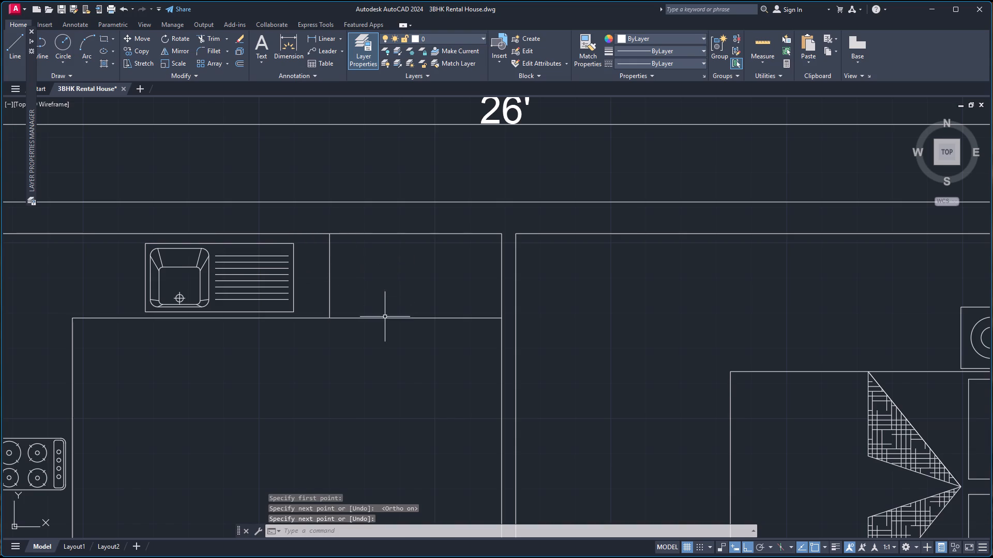
Trim away the counter's front edge between the new end line and the kitchen's east wall.
text(tr)
key(Return)
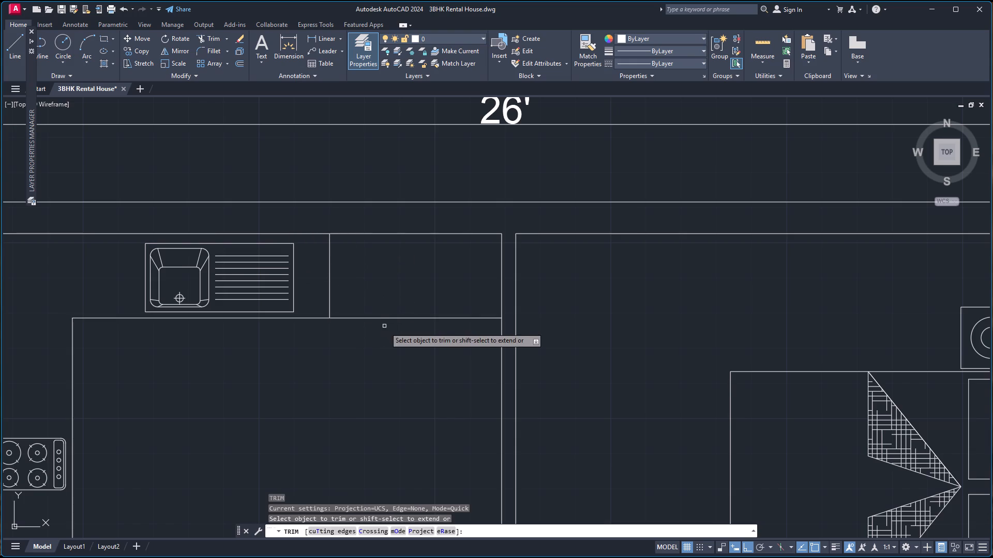
click(402, 304)
click(398, 343)
scroll(412, 321, down, 4)
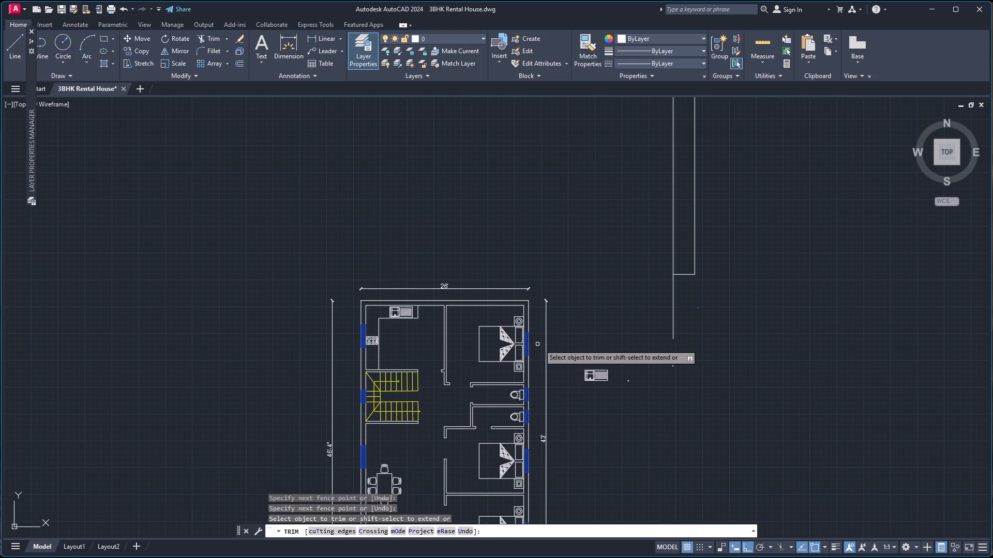
scroll(580, 377, up, 3)
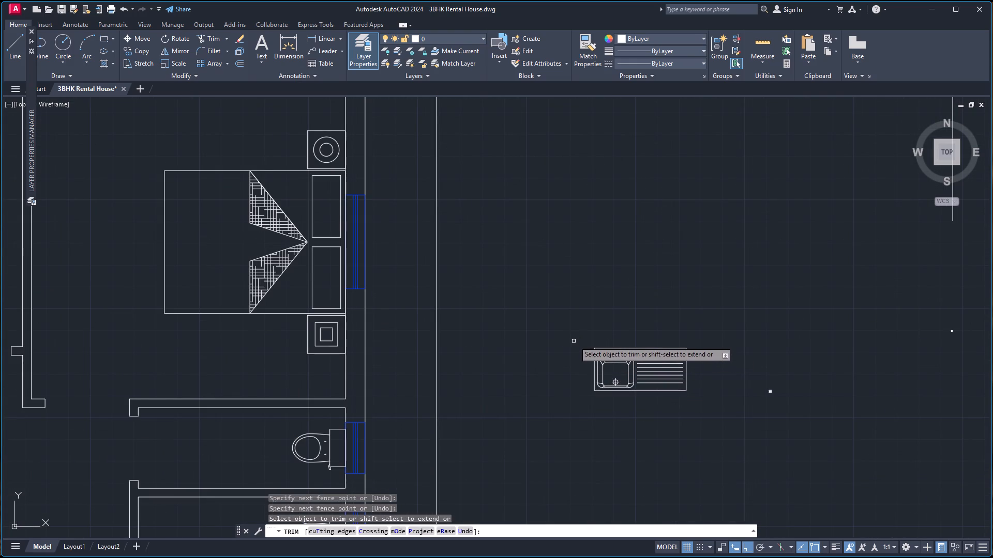
key(Escape)
Delete the original kitchen sink block lying outside the house plan to the east.
drag(574, 328, 588, 331)
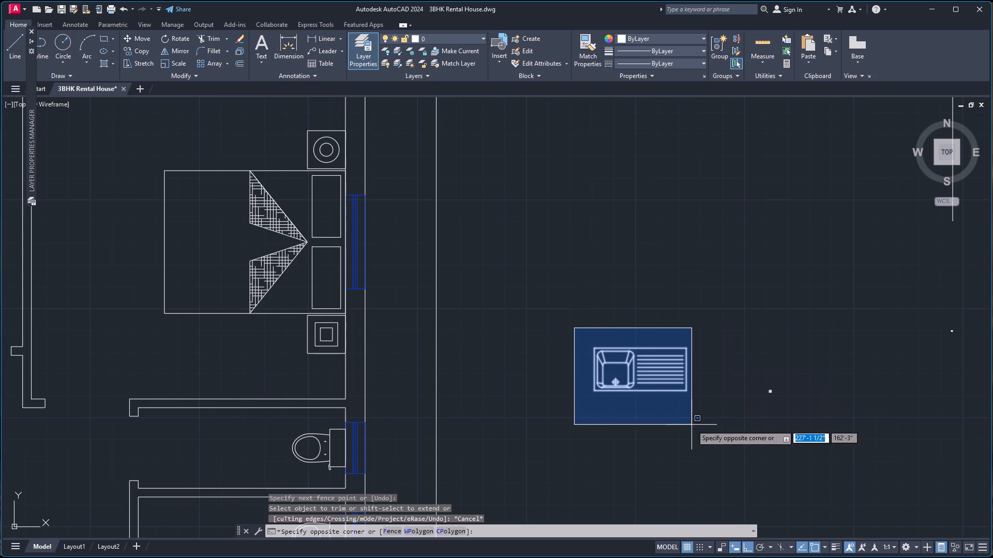
click(694, 425)
key(Delete)
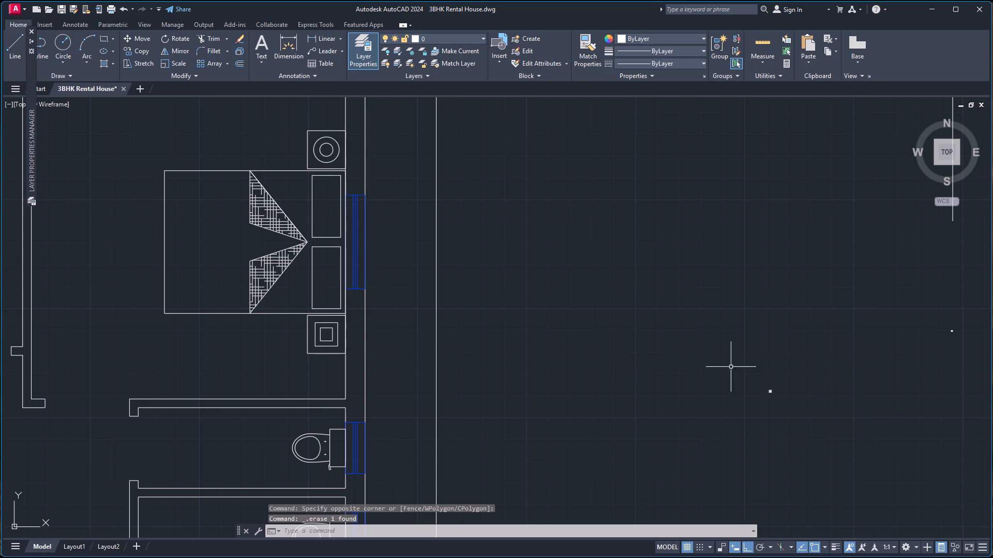
Delete the unused tiny S_SINK12 sink block outside the house plan.
scroll(783, 417, up, 4)
scroll(691, 275, up, 1)
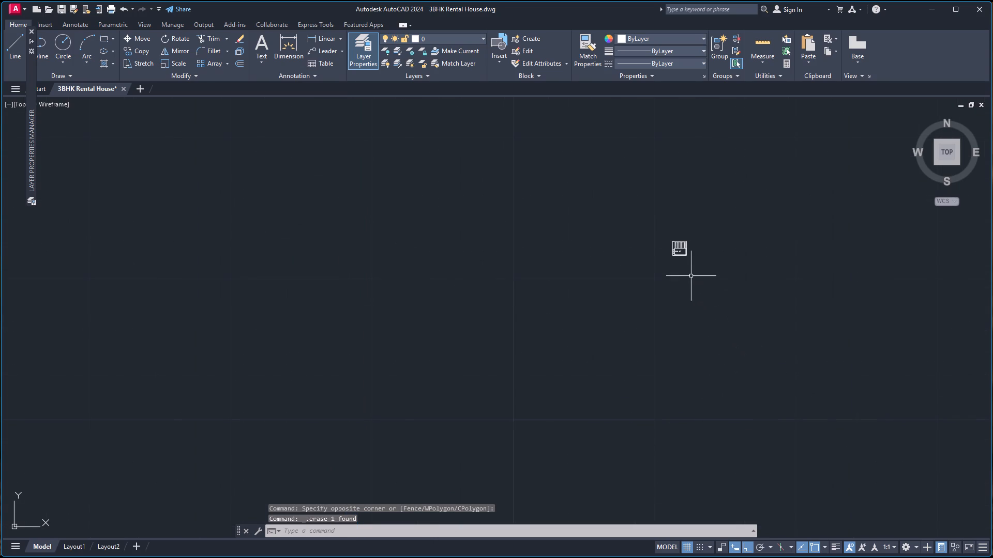
scroll(691, 275, up, 2)
drag(581, 114, 593, 113)
drag(699, 260, 699, 268)
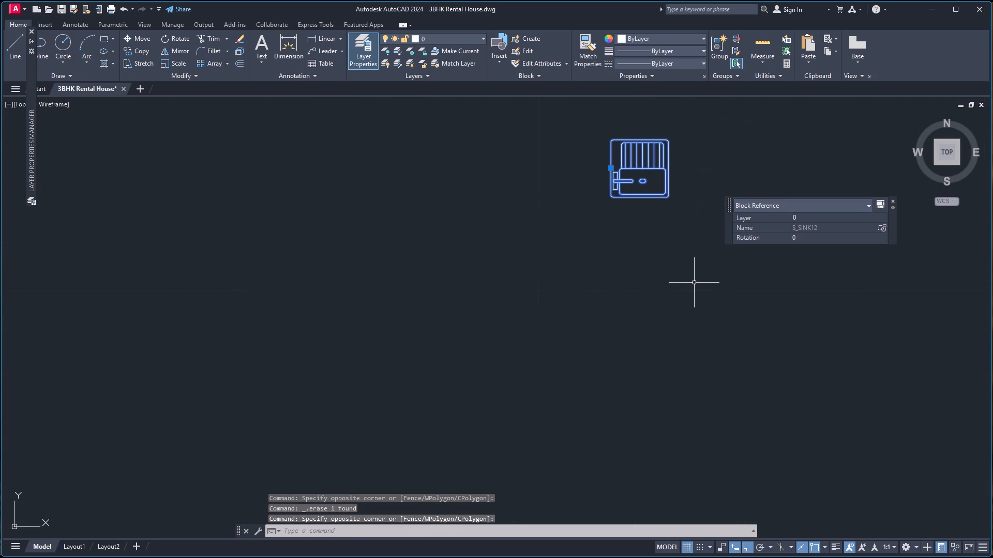
key(Delete)
Examine the tiny leftover blocks lying east of the house plan near the oversized door block.
scroll(804, 273, down, 6)
scroll(847, 260, down, 5)
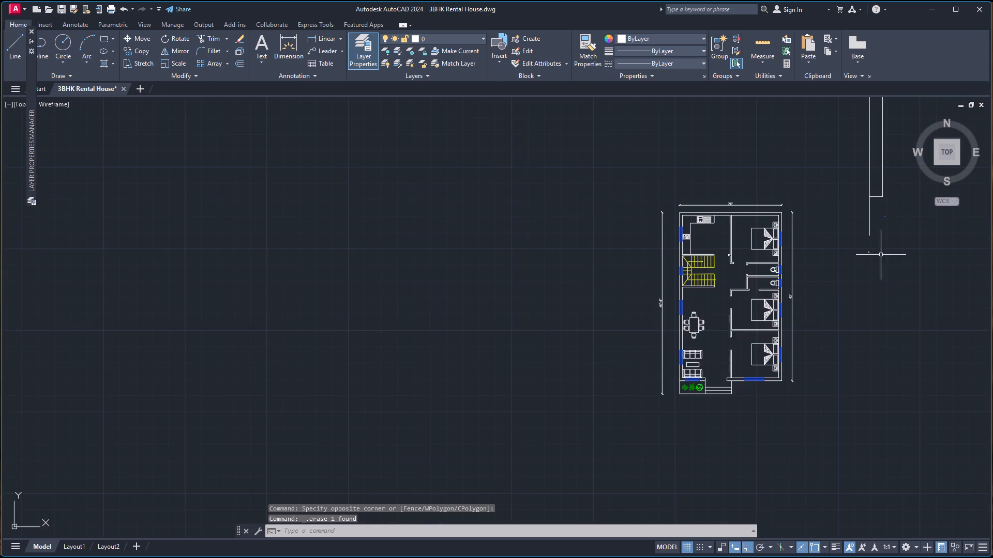
scroll(881, 254, up, 5)
scroll(689, 151, up, 3)
scroll(907, 381, down, 5)
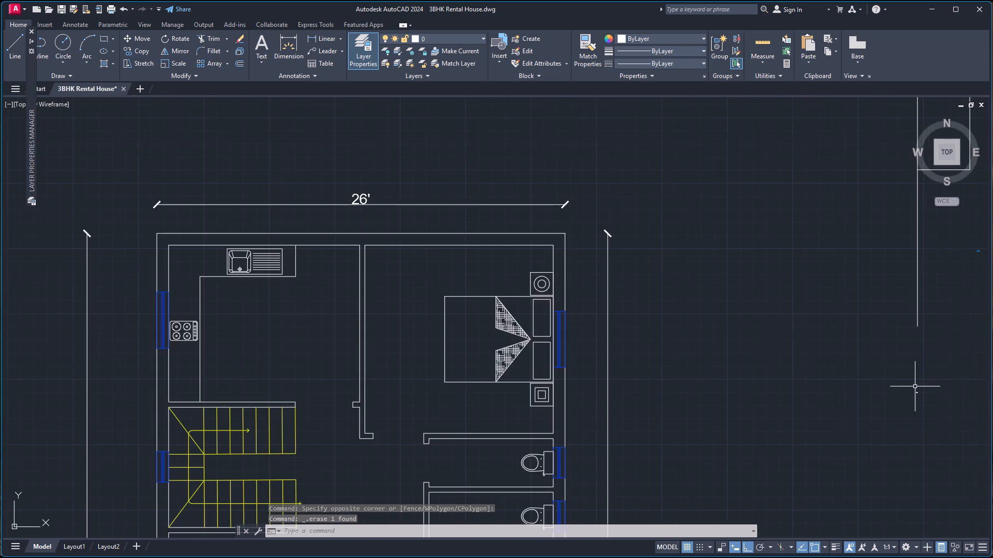
scroll(935, 332, down, 3)
scroll(961, 304, up, 6)
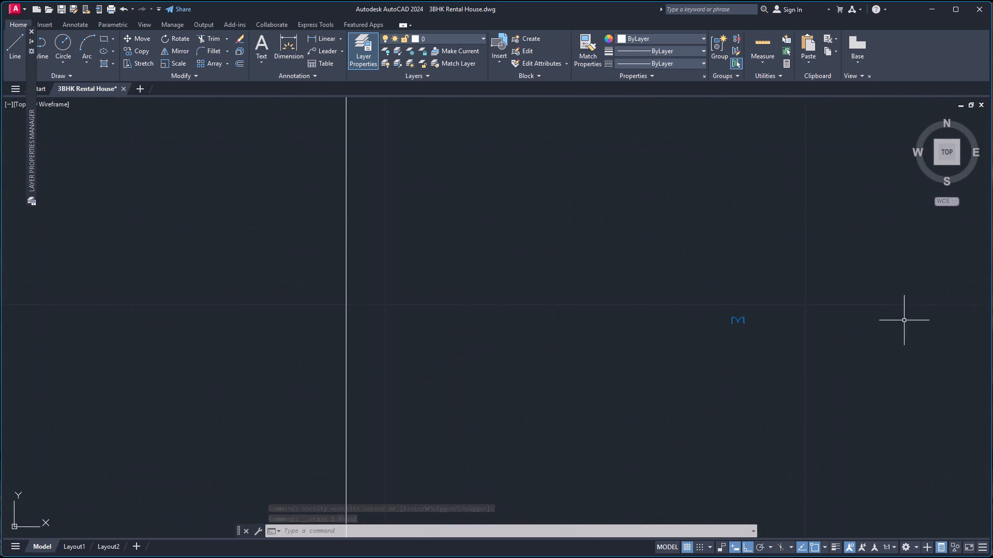
scroll(904, 320, up, 2)
scroll(725, 298, up, 3)
scroll(521, 319, down, 9)
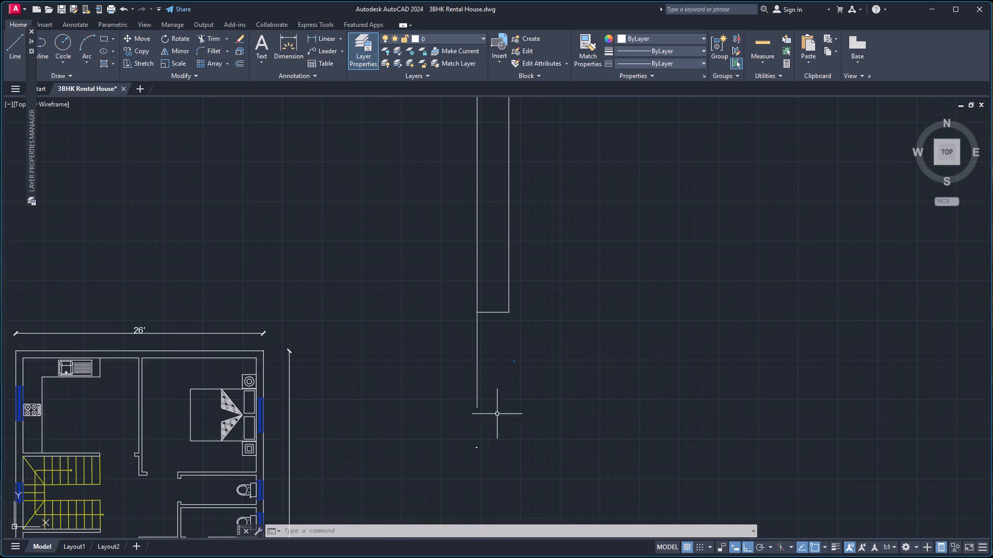
Rotate the tiny wash-3 basin block outside the plan to 270° about its back edge midpoint.
scroll(492, 443, down, 3)
scroll(482, 451, up, 2)
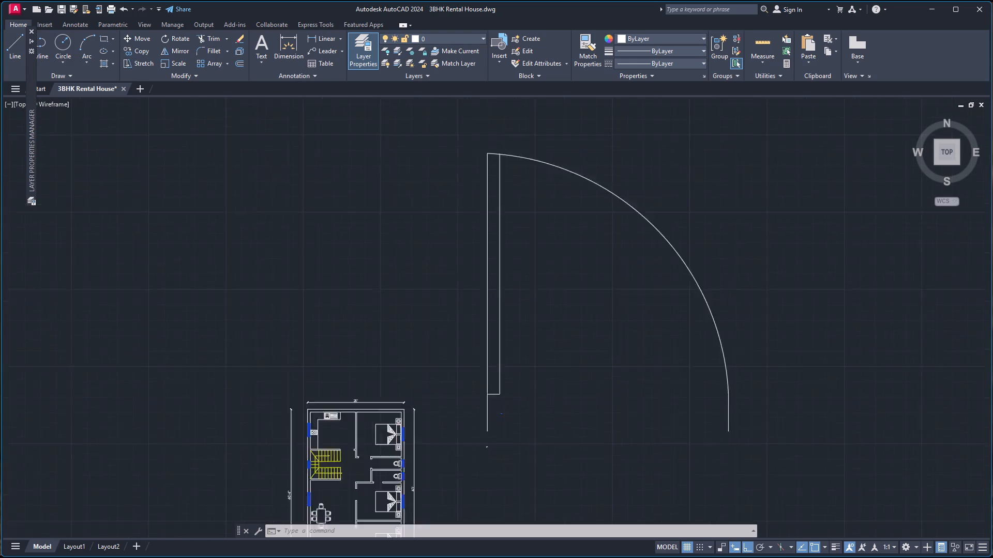
scroll(482, 451, up, 5)
scroll(543, 355, up, 3)
scroll(581, 382, up, 2)
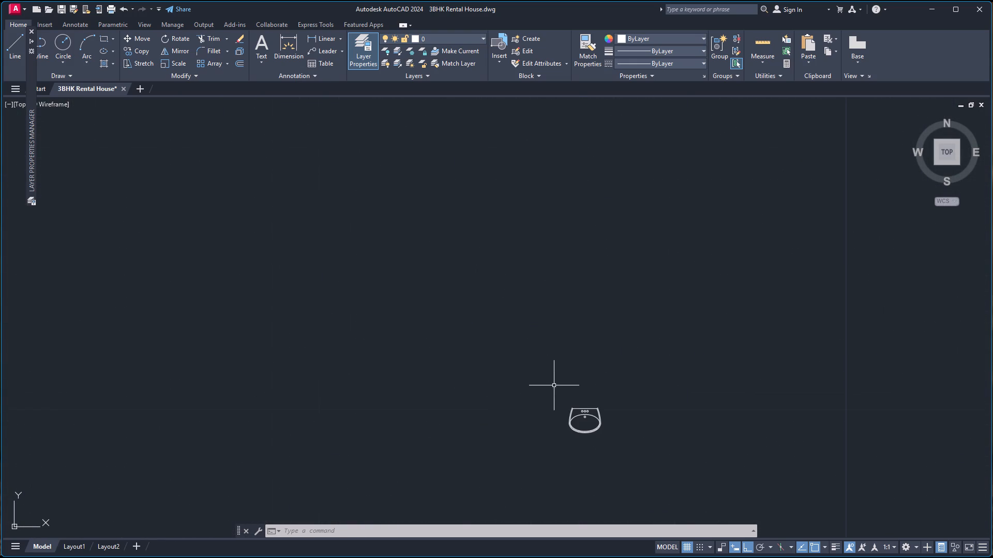
click(533, 371)
drag(611, 449, 611, 455)
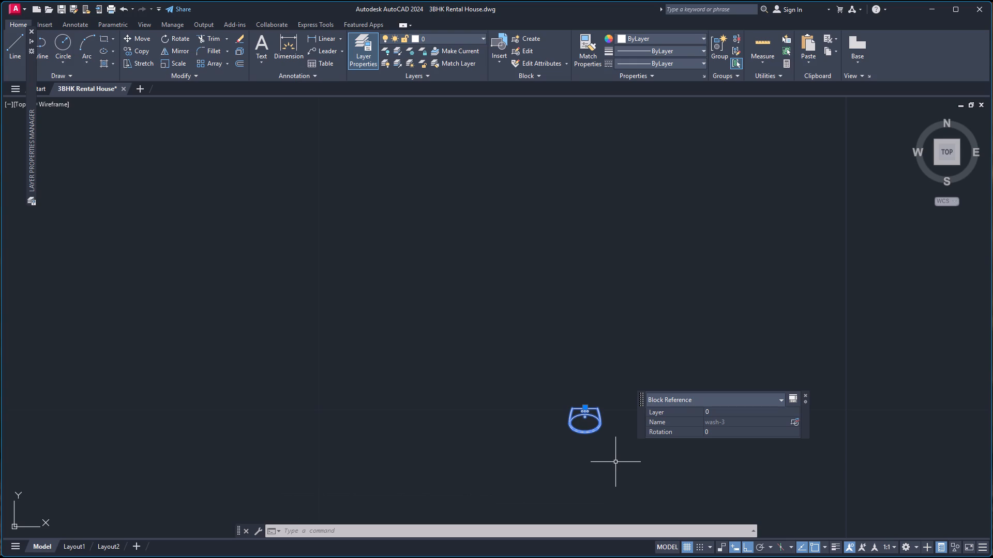
text(ro)
key(Return)
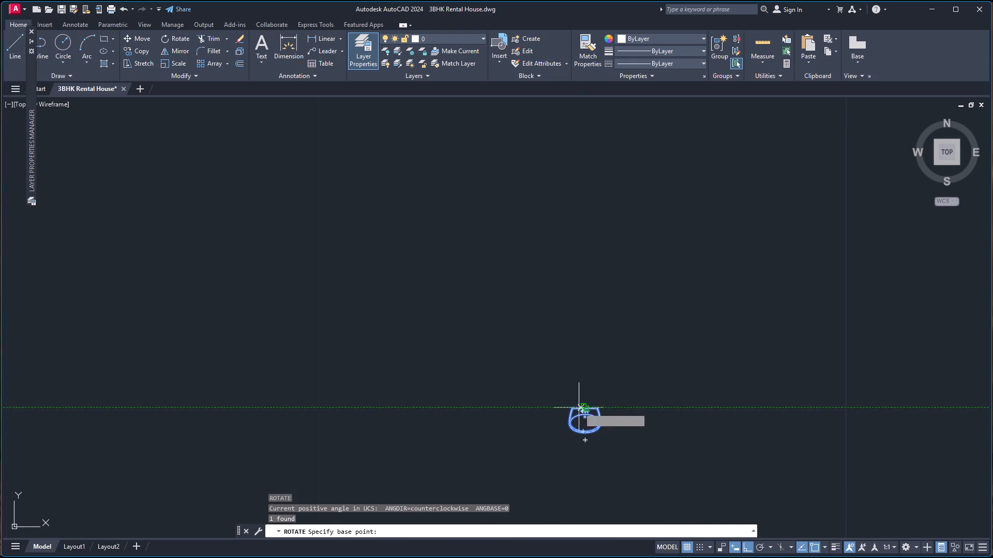
scroll(574, 410, up, 5)
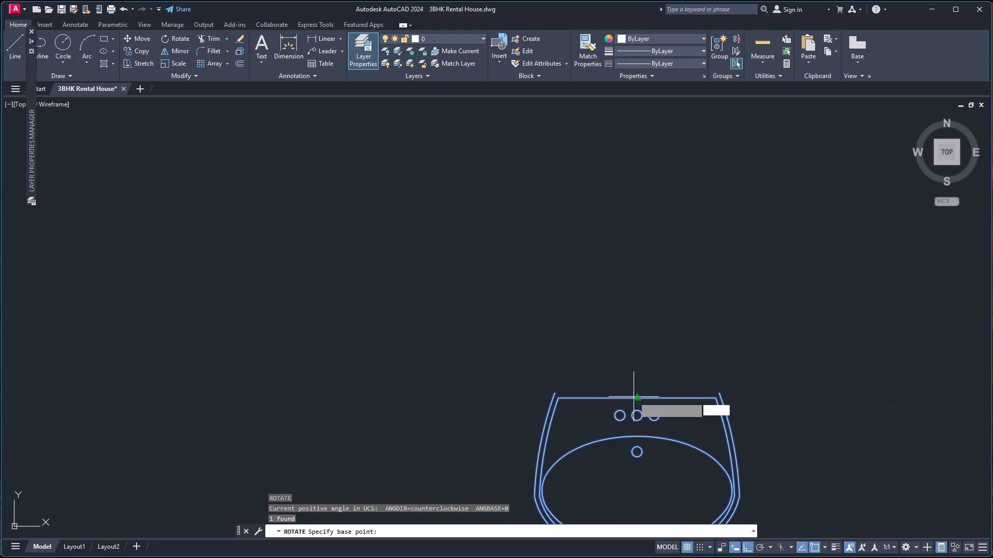
click(634, 397)
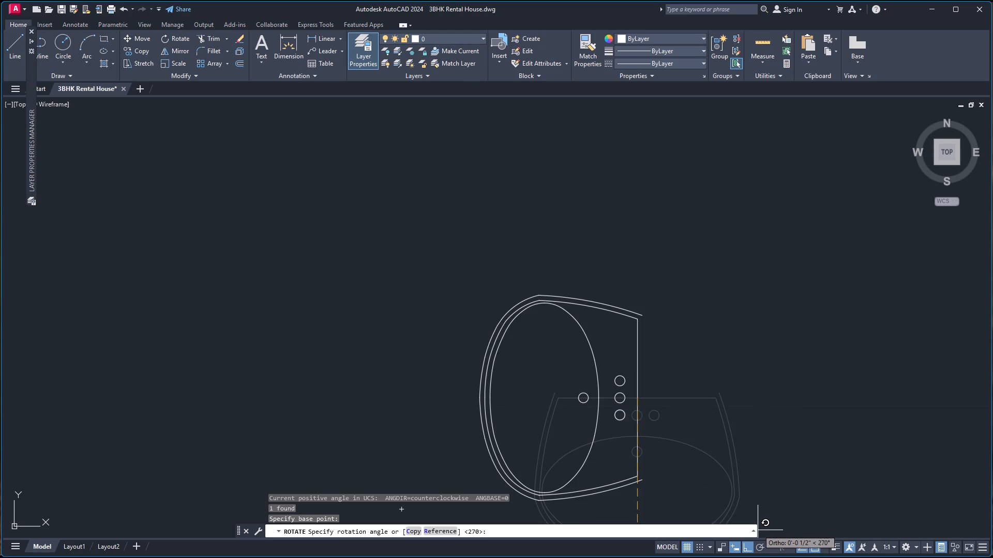
click(758, 530)
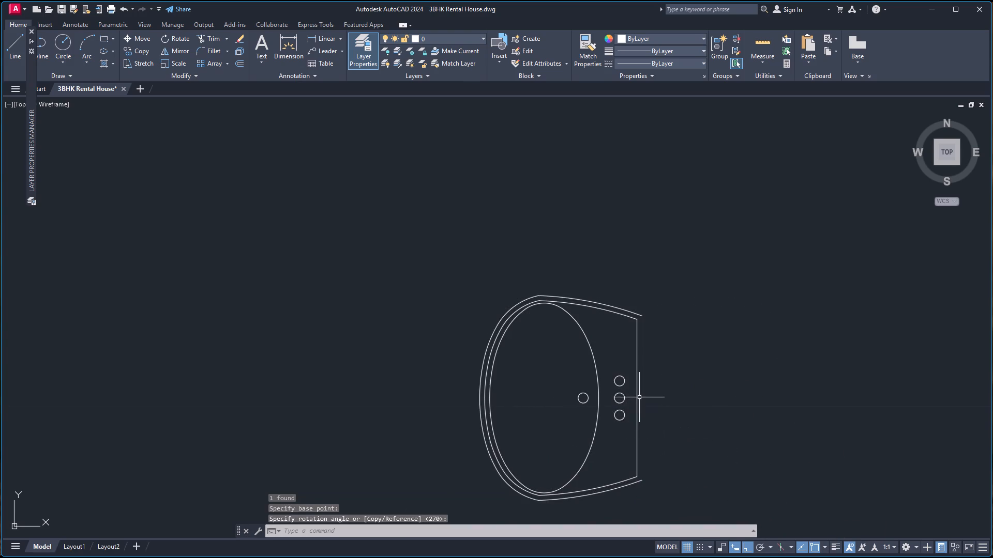
Scale up the tiny wash-3 basin outside the plan about its back edge midpoint to a size comparable with the house fixtures.
click(638, 400)
key(s)
key(c)
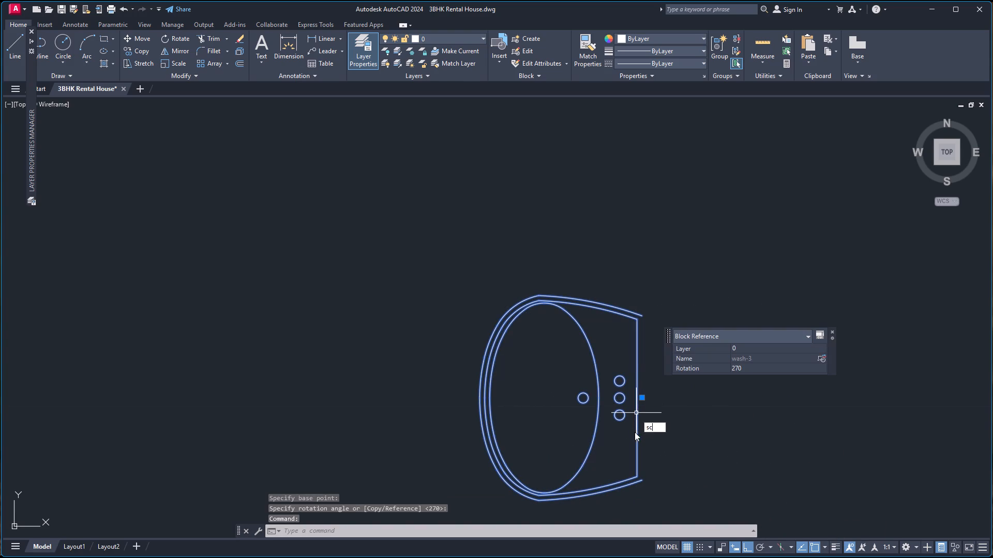
key(Return)
click(641, 396)
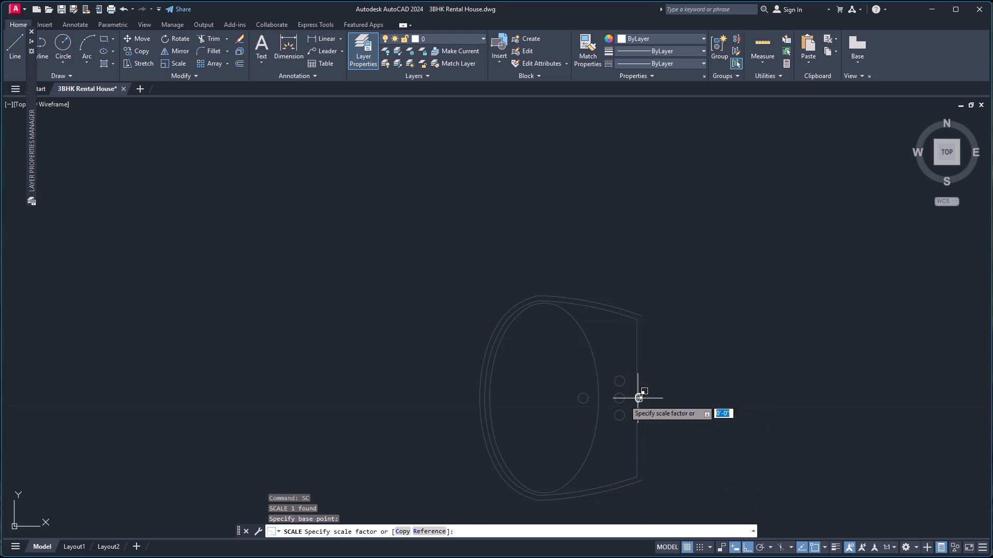
scroll(386, 431, down, 10)
scroll(348, 453, down, 2)
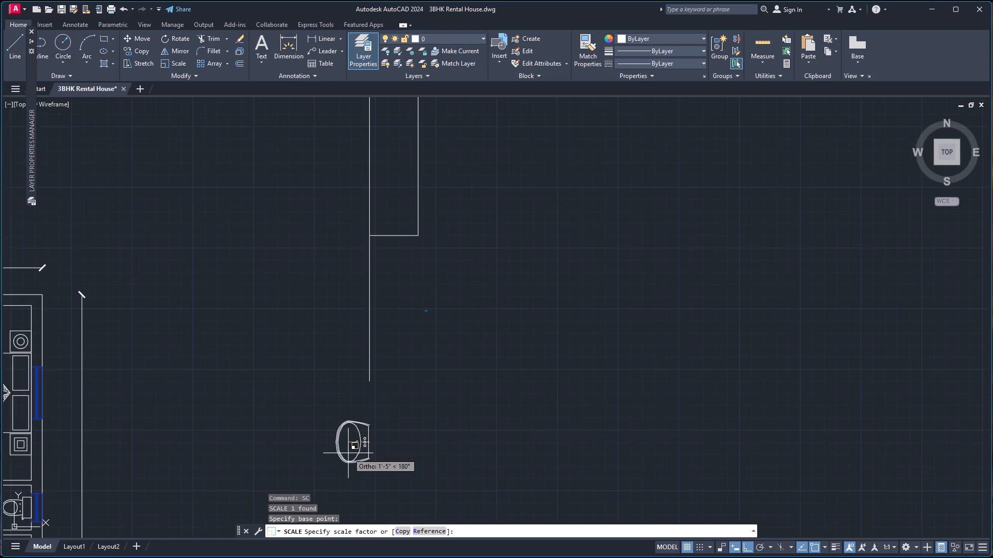
scroll(347, 453, down, 3)
scroll(365, 453, up, 2)
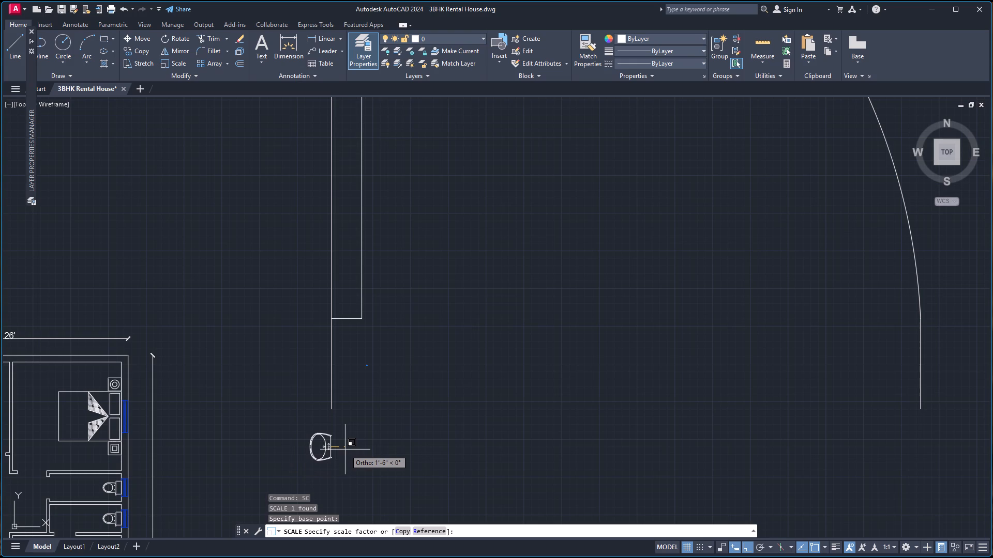
click(342, 451)
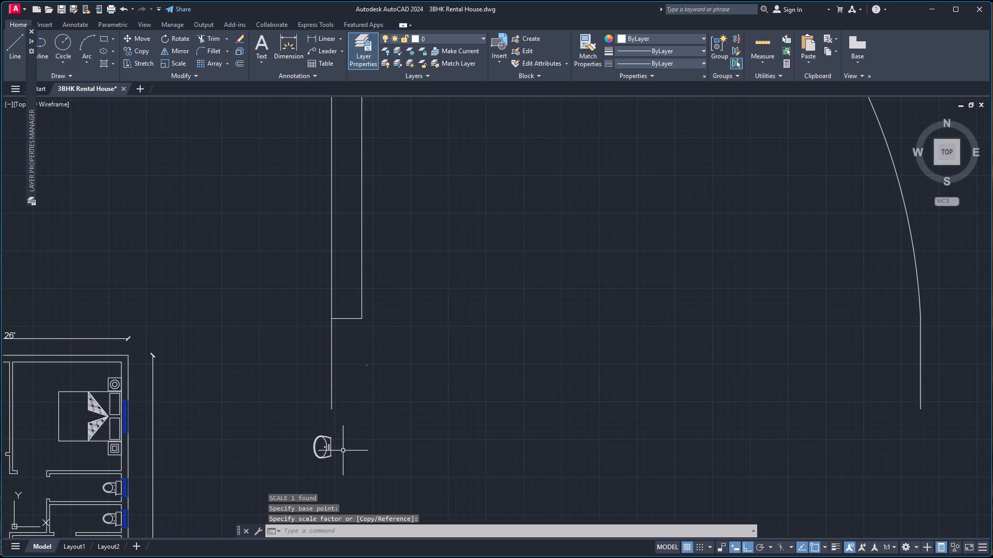
Copy the enlarged wash-3 basin from its back edge midpoint onto the outer west face of the southern bathroom's west wall.
click(329, 442)
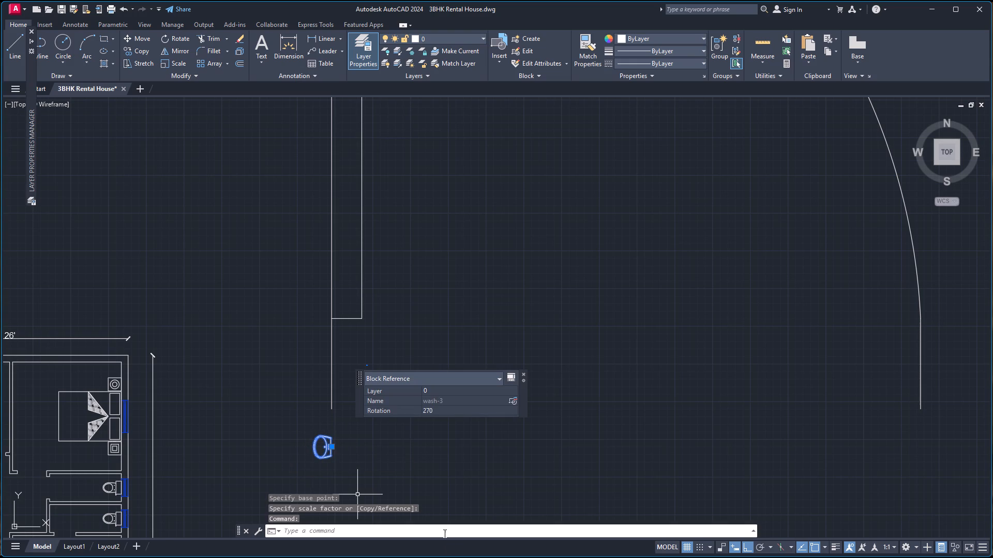
key(c)
key(o)
key(Return)
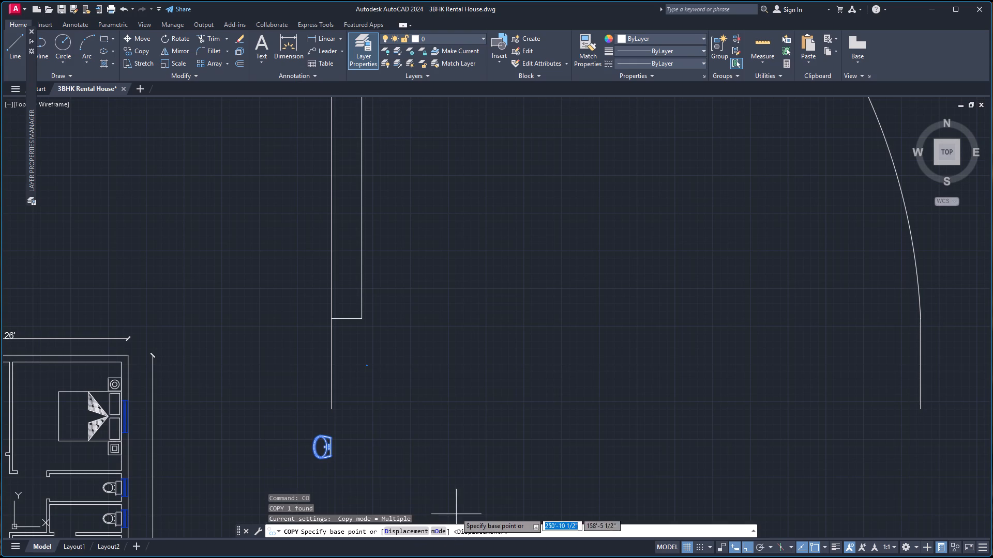
scroll(396, 489, up, 4)
scroll(229, 441, down, 3)
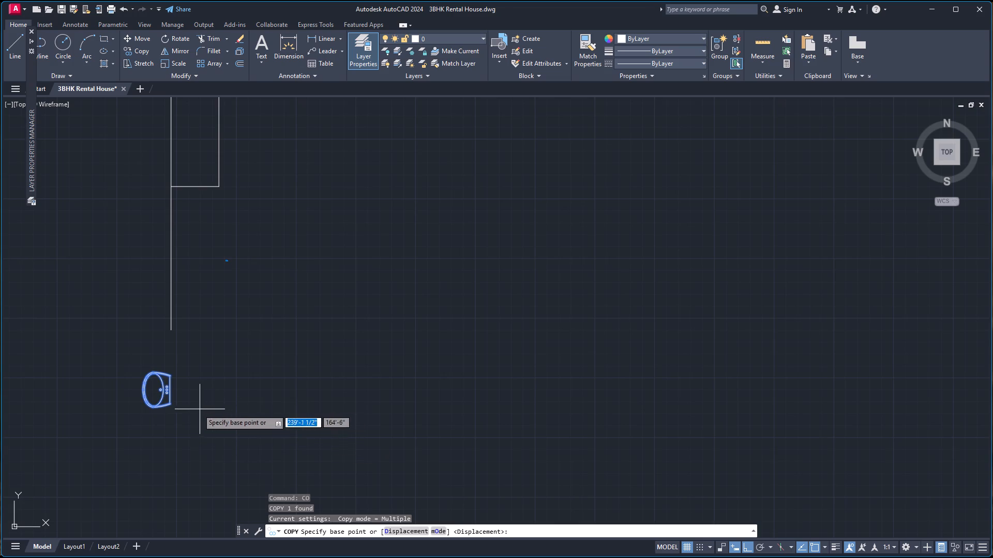
scroll(198, 409, up, 4)
click(61, 308)
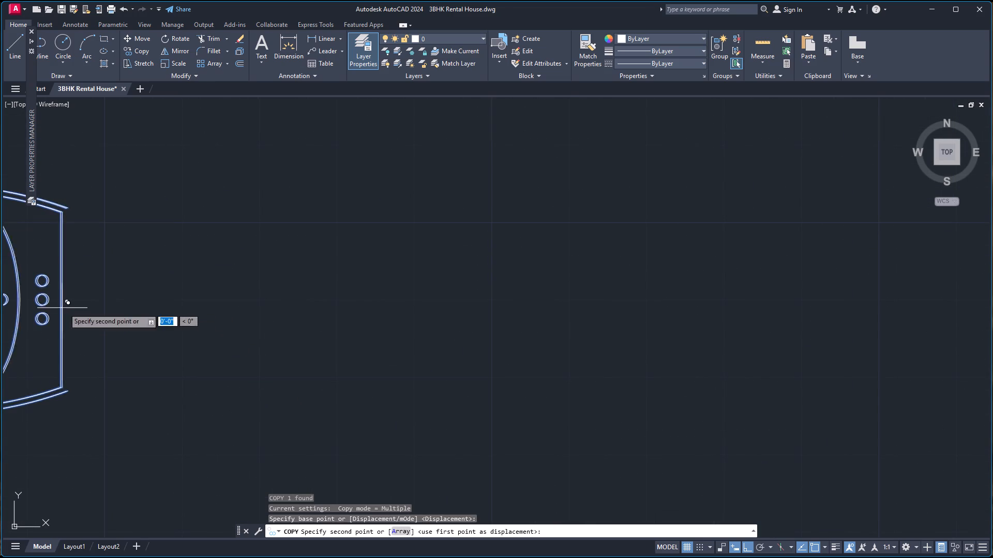
scroll(64, 331, down, 6)
scroll(28, 420, down, 5)
scroll(355, 389, down, 4)
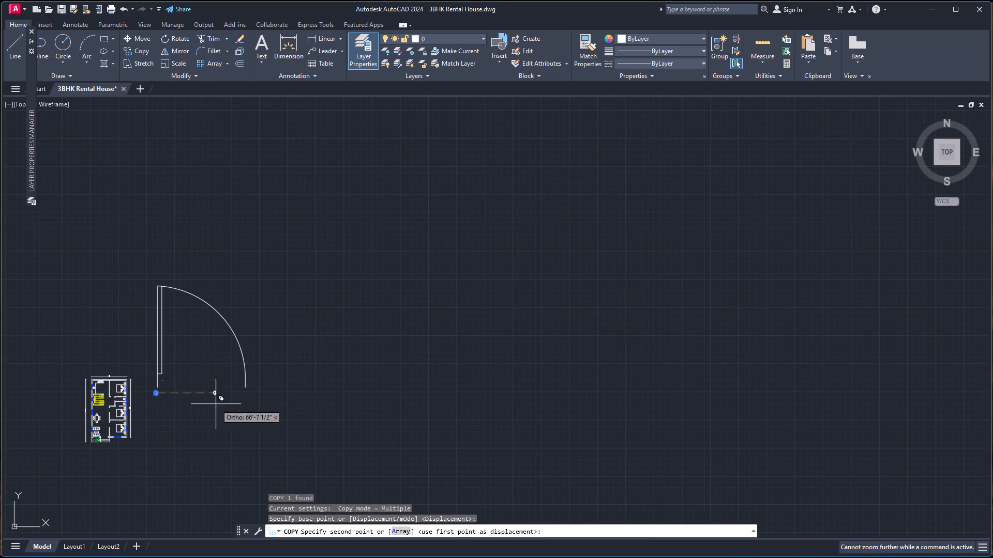
scroll(91, 408, up, 6)
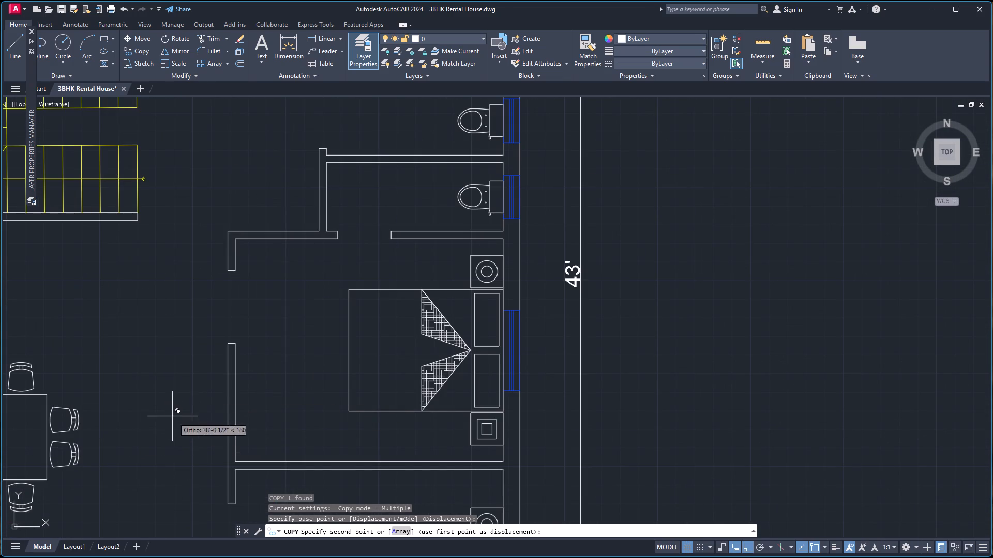
scroll(176, 423, down, 2)
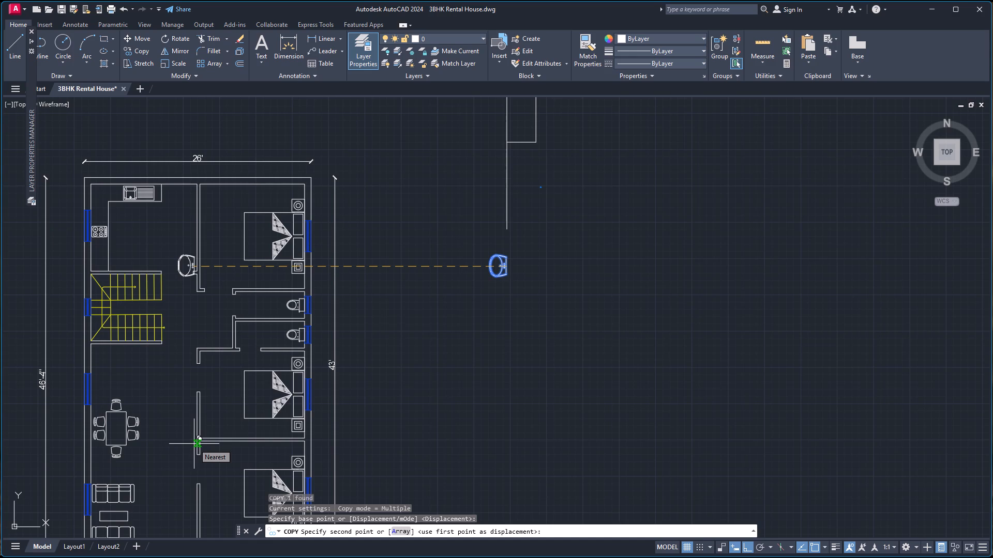
scroll(202, 360, up, 3)
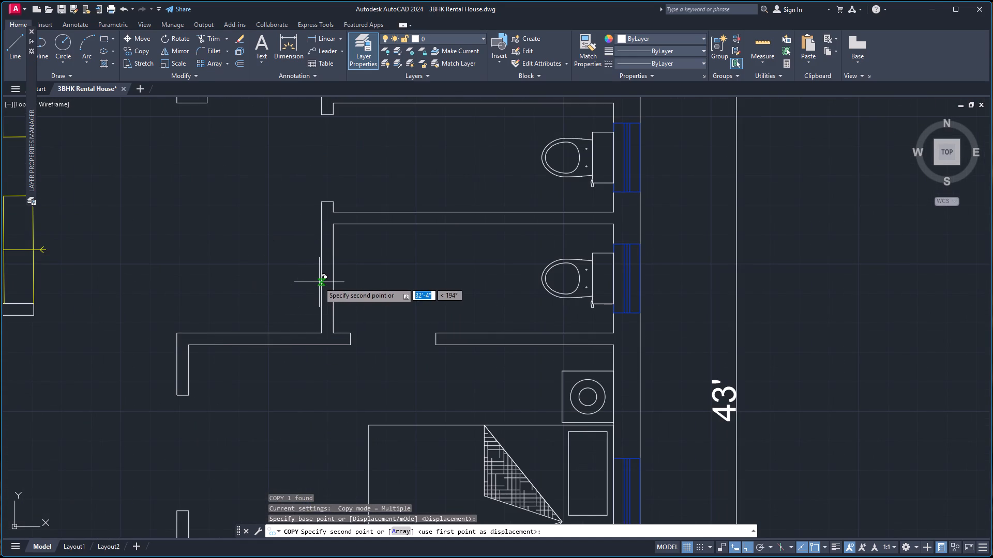
click(319, 282)
key(Escape)
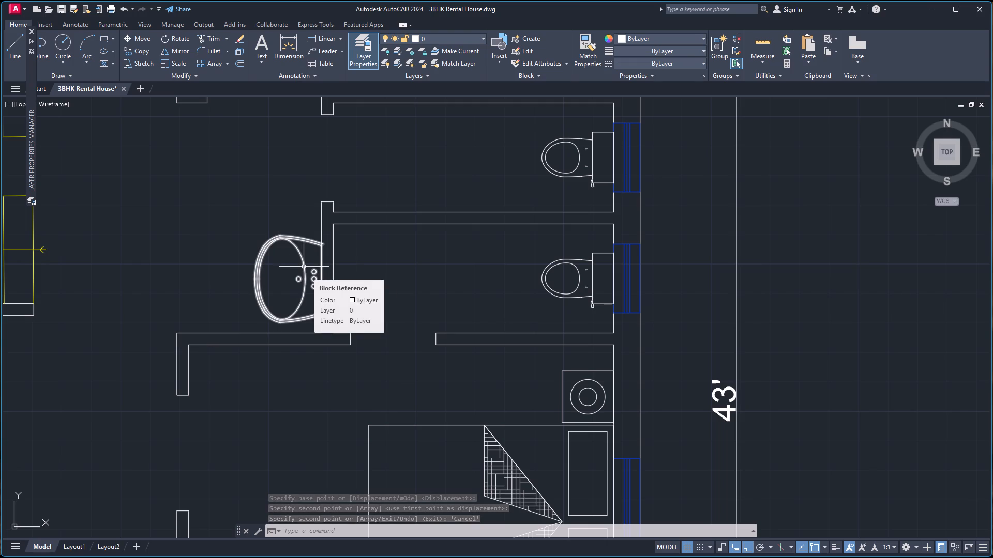
Scale the copied basin on the bathroom's west wall down to less than half its size about its back edge midpoint.
scroll(320, 311, up, 4)
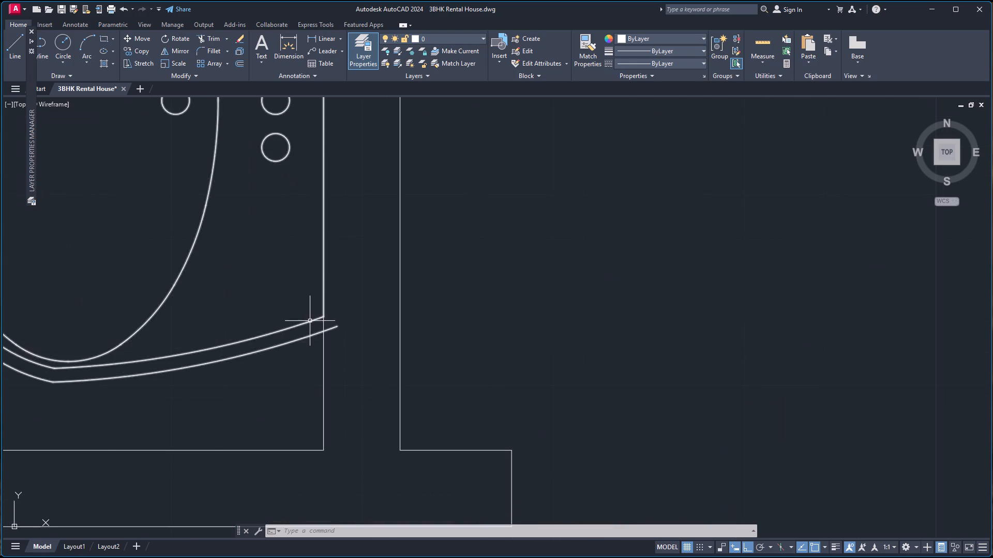
click(309, 321)
key(s)
key(c)
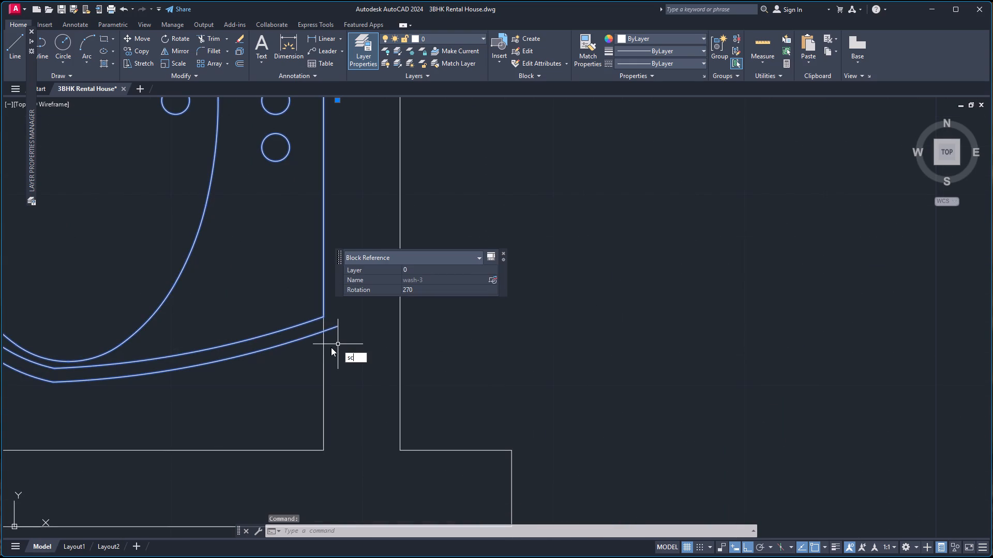
key(Return)
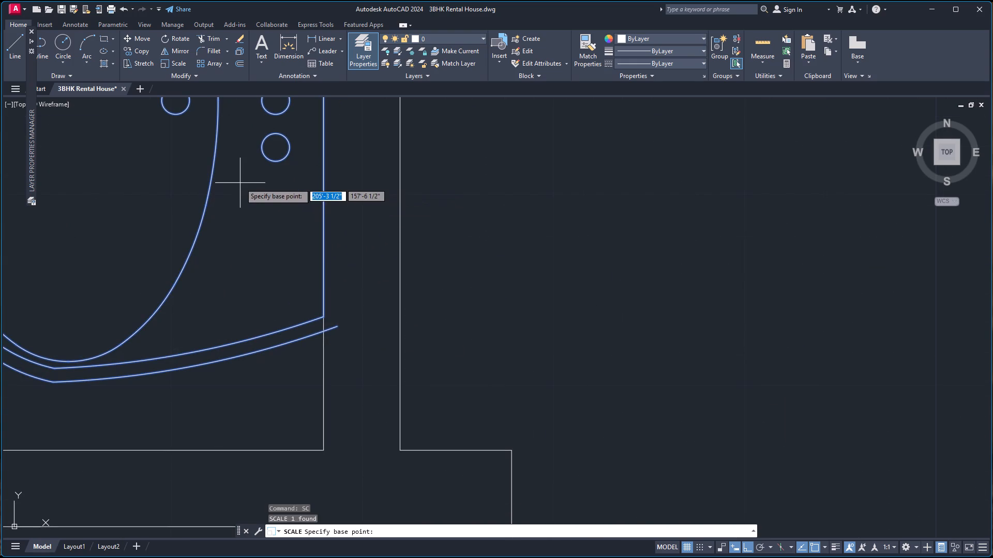
scroll(253, 180, down, 4)
scroll(267, 162, up, 3)
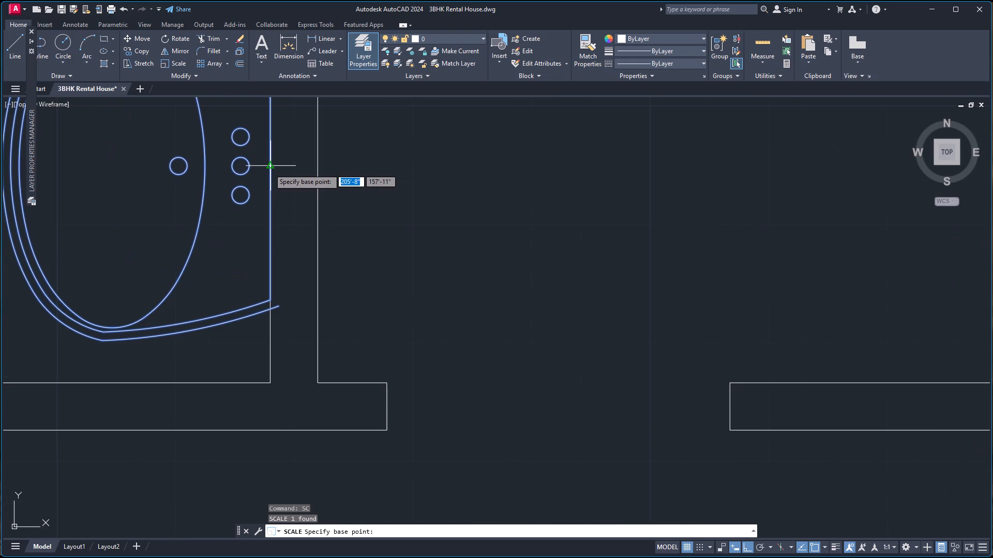
click(271, 168)
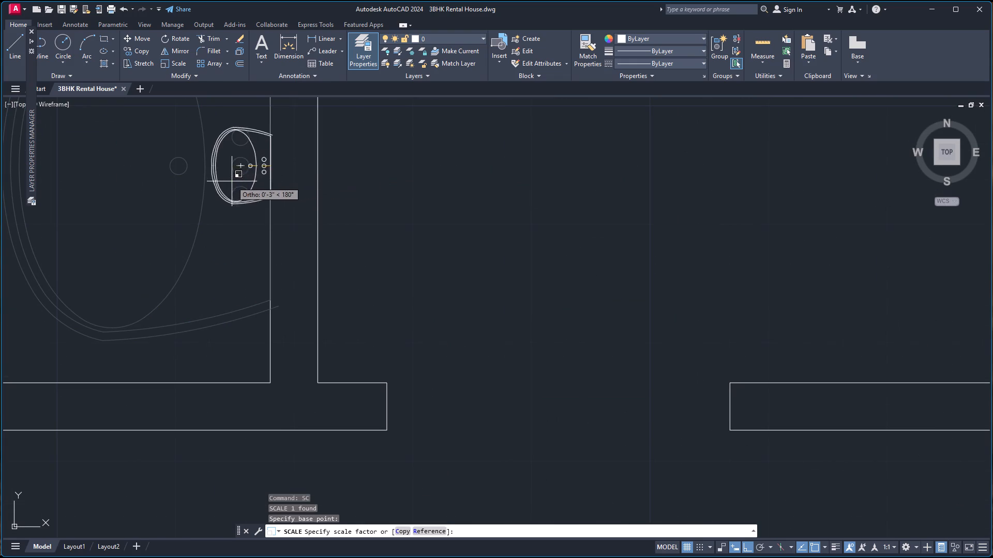
click(203, 185)
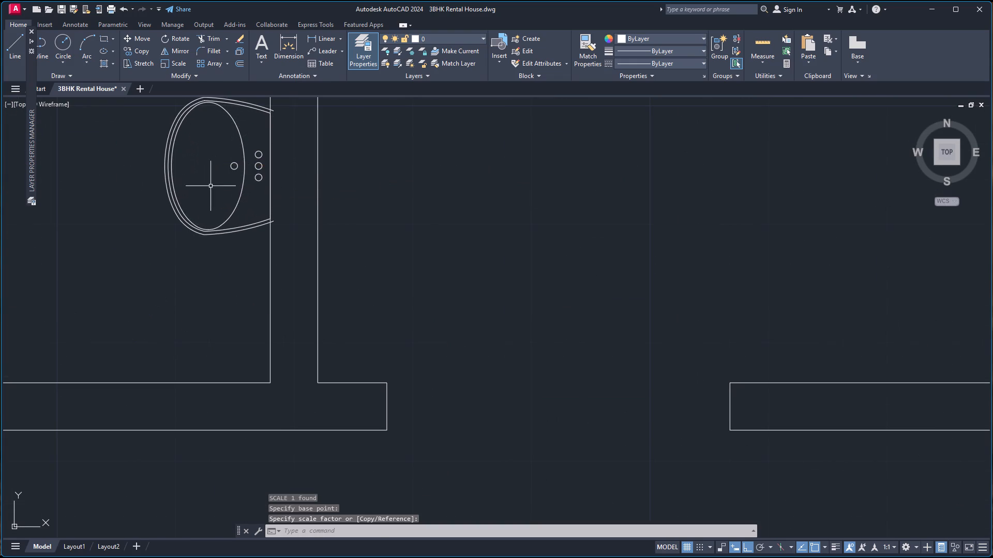
Move the reduced basin slightly west so its back corner tip sits on the outer face of the bathroom's west wall.
scroll(225, 184, down, 5)
scroll(253, 163, up, 6)
click(215, 294)
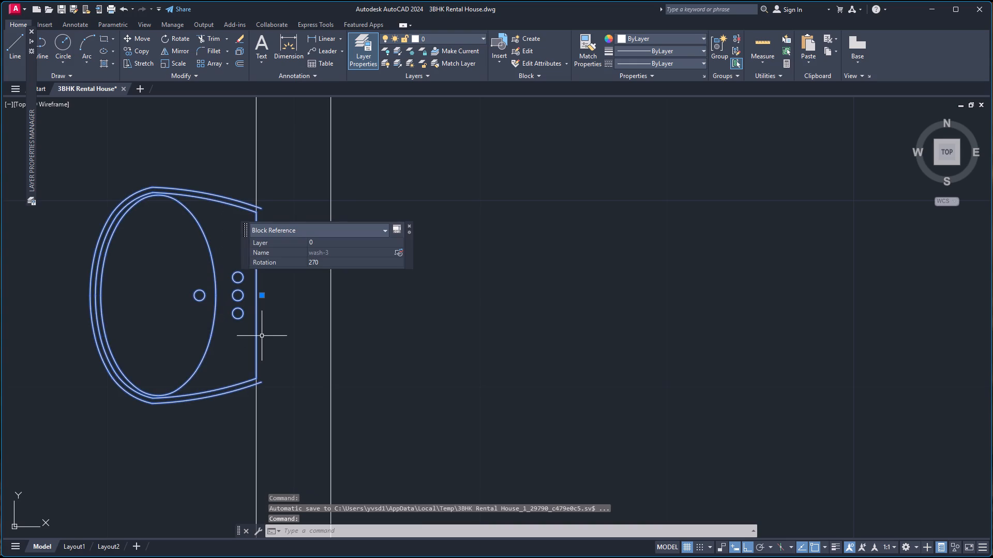
key(m)
key(Return)
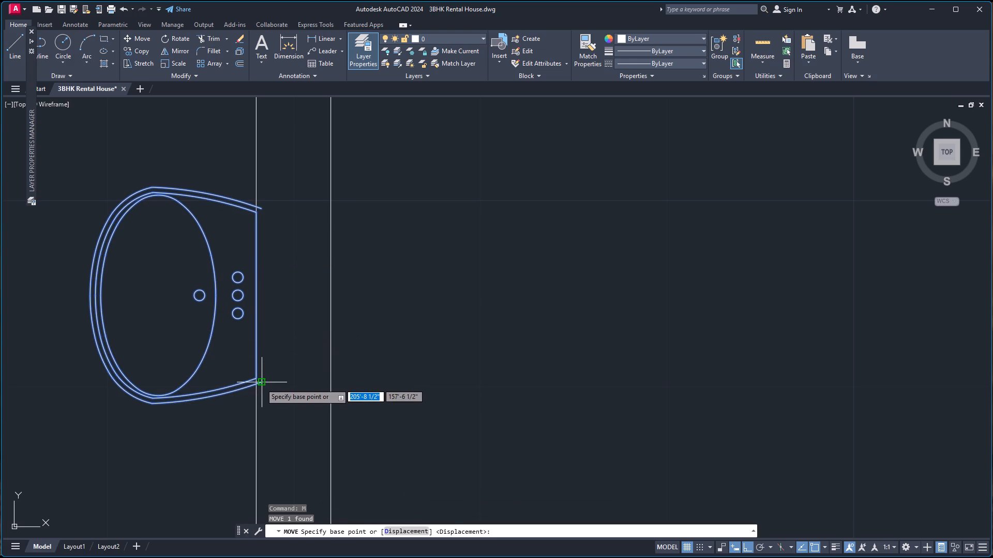
click(261, 383)
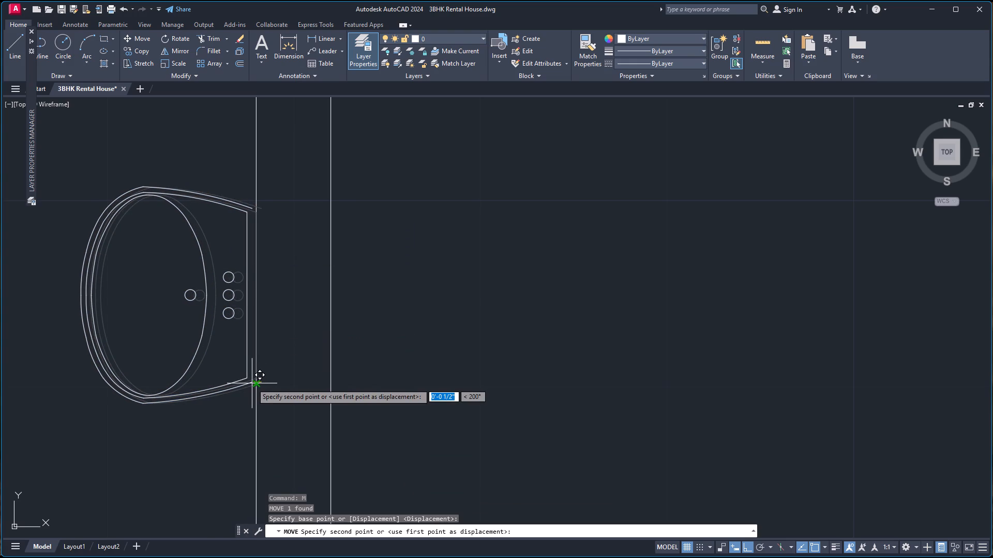
click(252, 383)
Copy the wall basin by its lower back corner onto the southern bathroom's south wall, just east of the door opening.
click(217, 394)
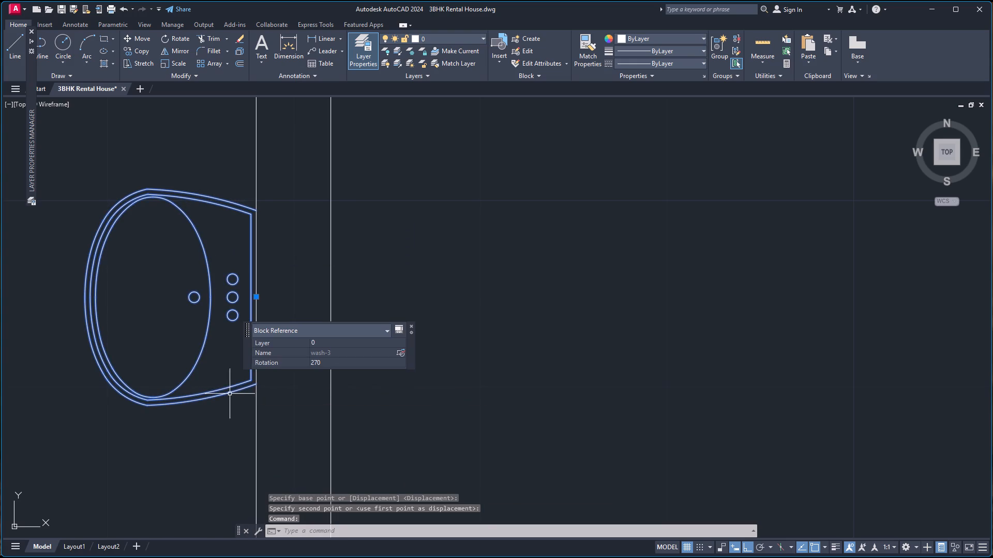
key(c)
key(o)
key(Return)
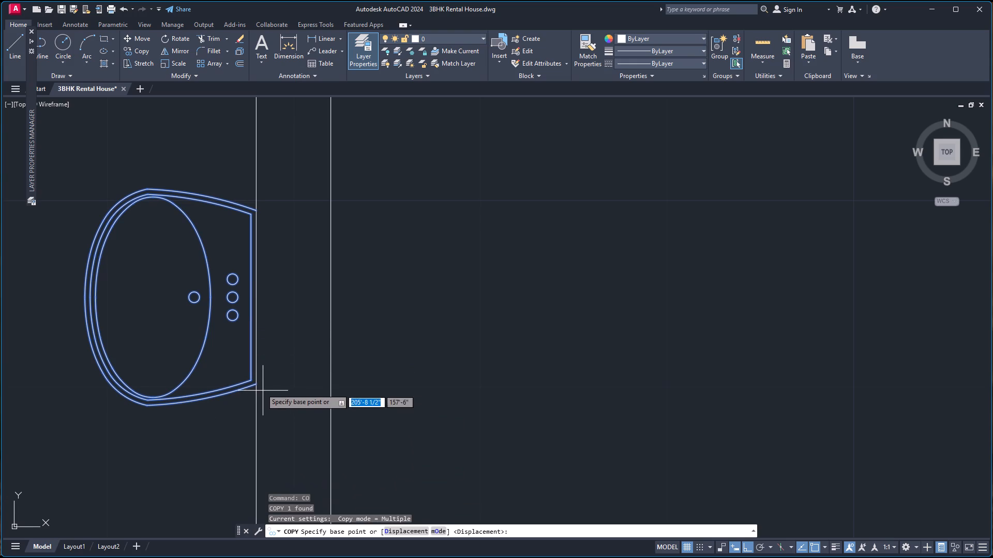
click(255, 385)
scroll(743, 351, down, 5)
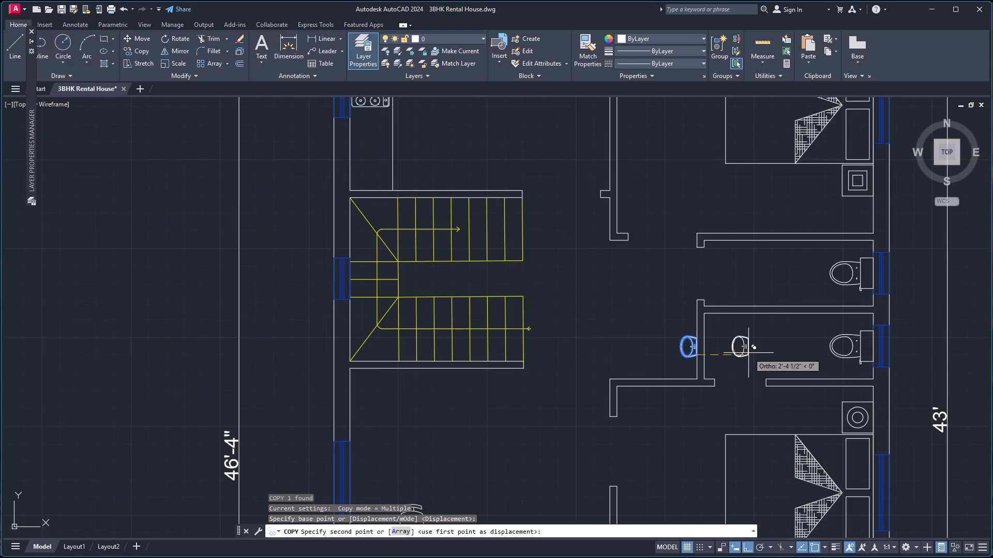
scroll(778, 370, up, 3)
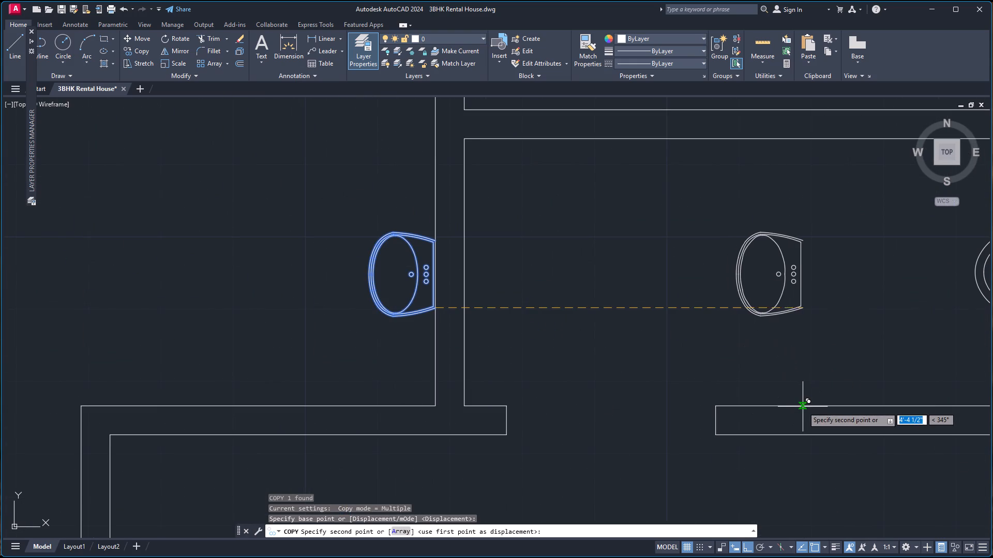
click(805, 406)
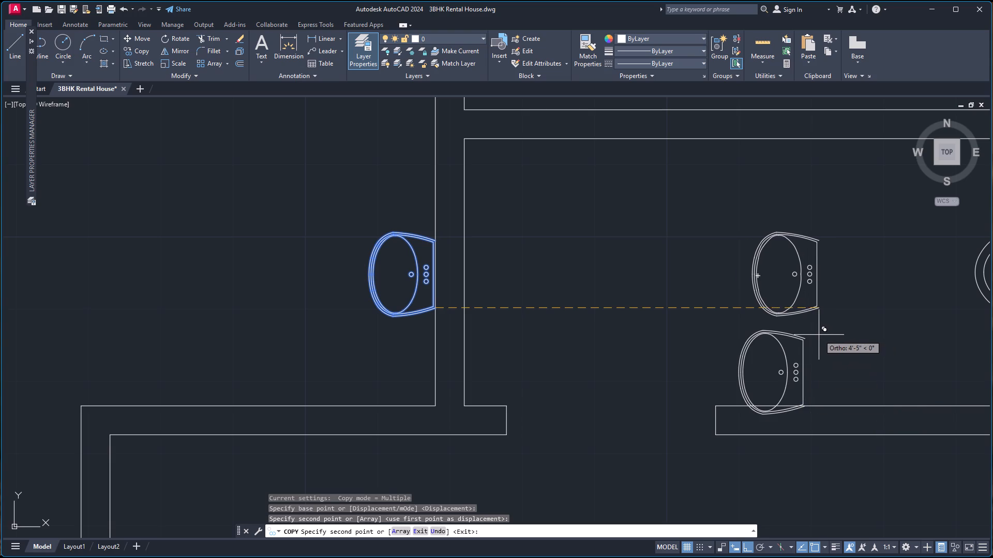
key(Escape)
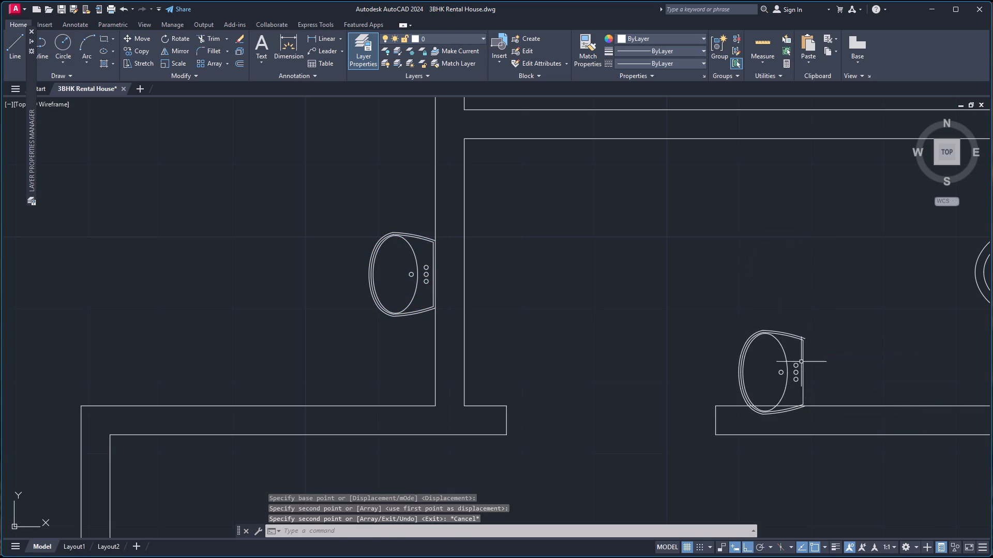
Rotate the copied basin in the southern bathroom by 270° about its back edge midpoint so its back faces the south wall.
click(803, 365)
key(r)
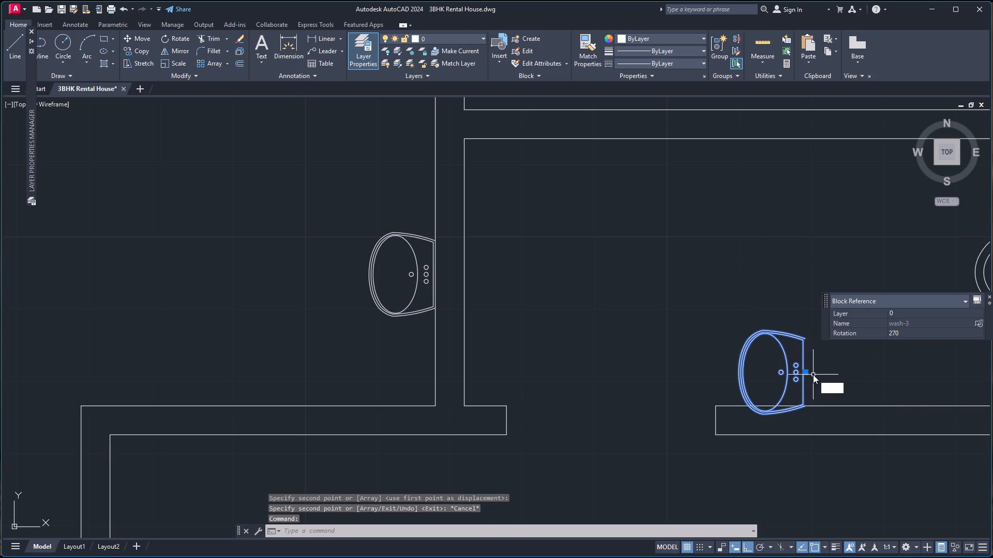
key(o)
key(Return)
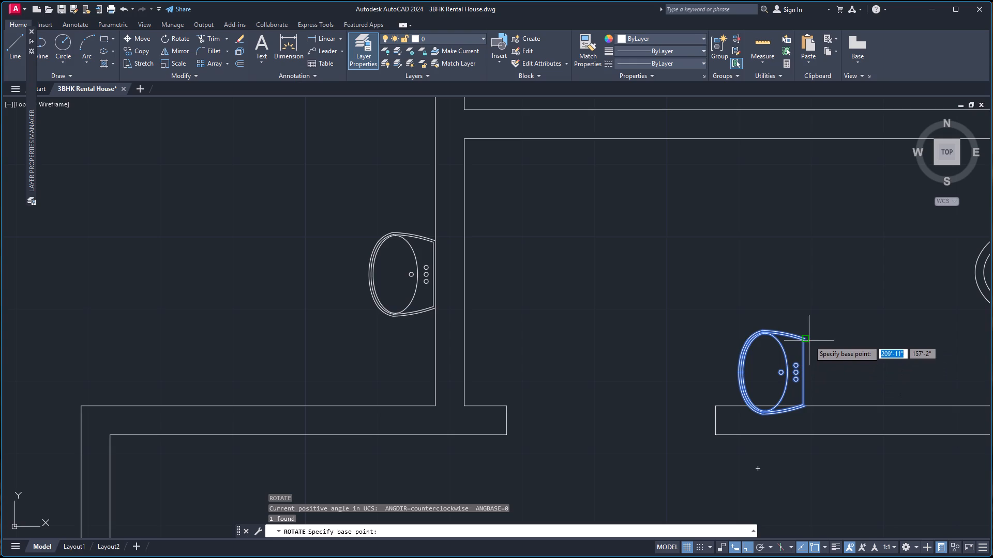
click(806, 370)
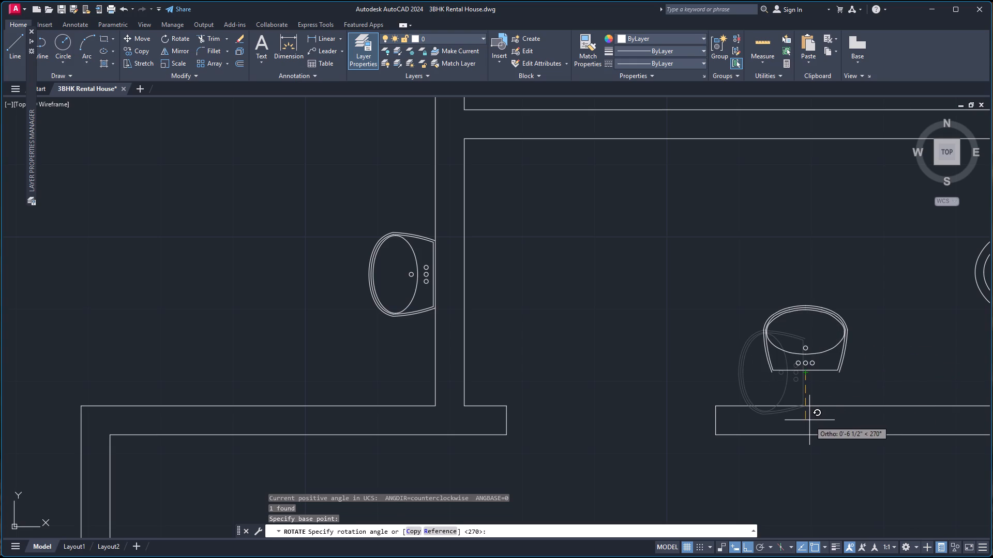
click(808, 421)
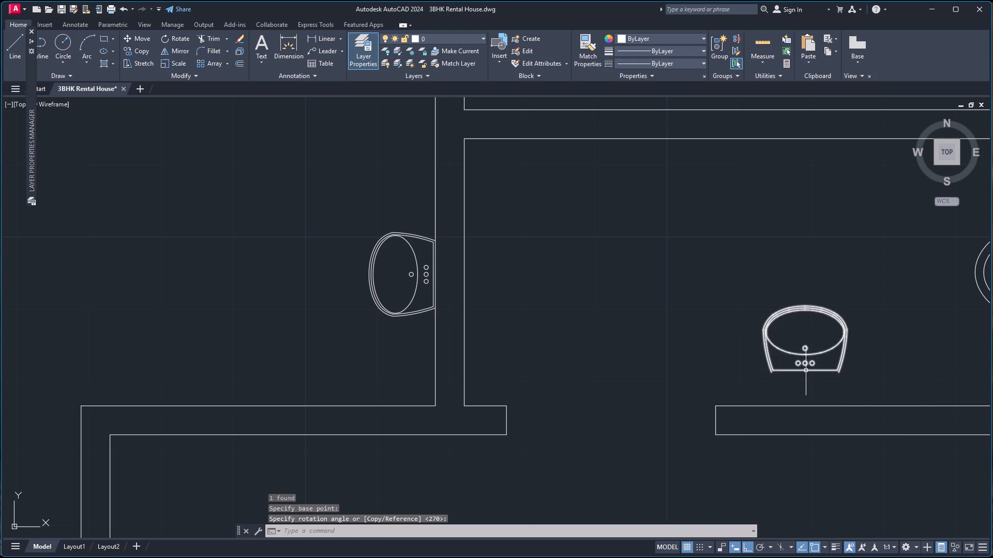
Move the southern bathroom's basin straight south so its back corner tip sits on the inner face of the south wall.
click(806, 370)
key(m)
key(Return)
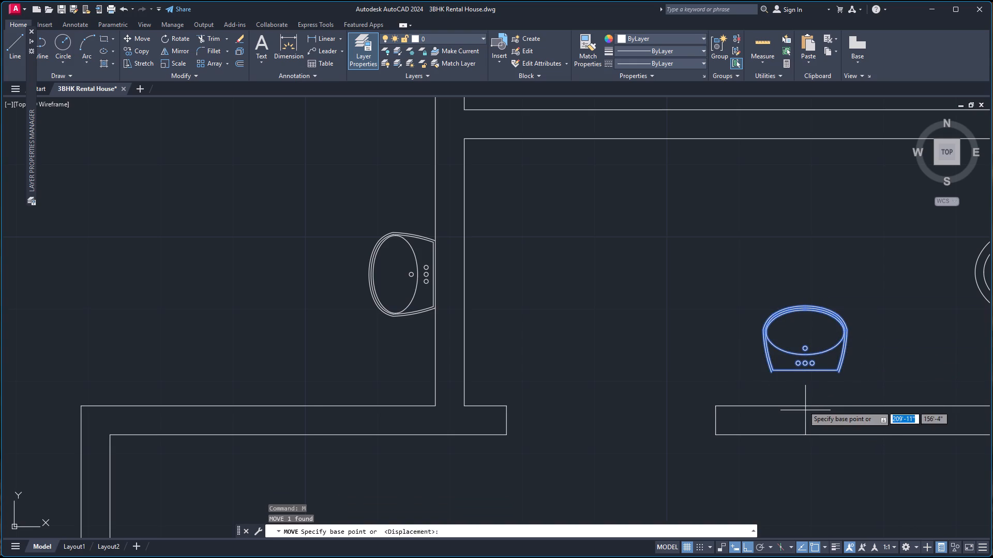
scroll(793, 395, up, 4)
click(648, 257)
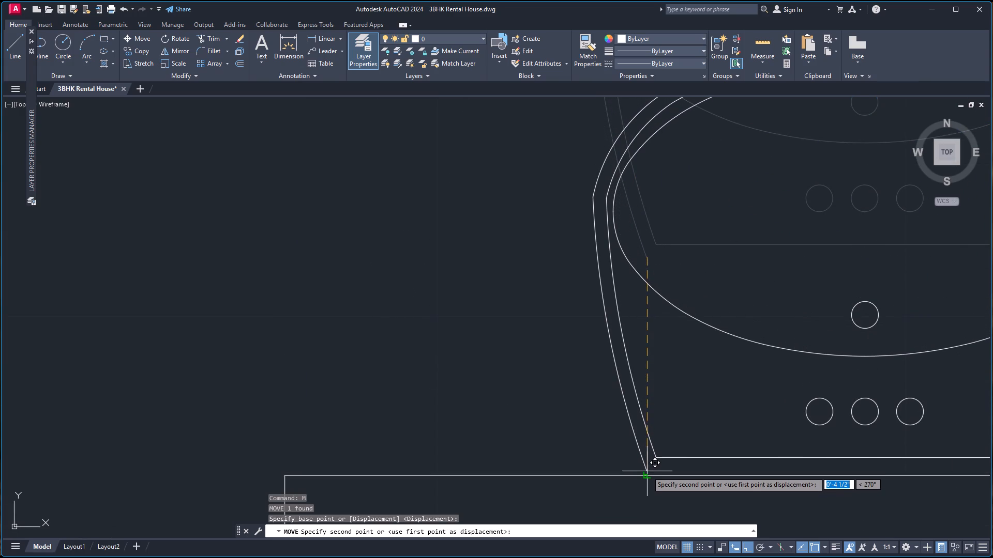
click(646, 472)
scroll(687, 368, down, 3)
scroll(793, 355, down, 1)
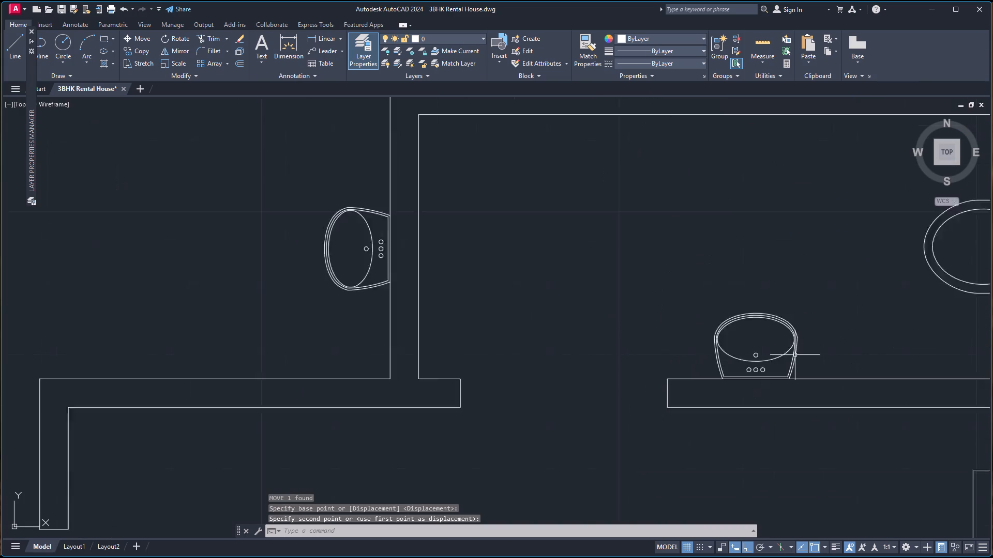
Delete the leftover wash-3 basin lying outside the plan, east of the house.
scroll(795, 355, down, 5)
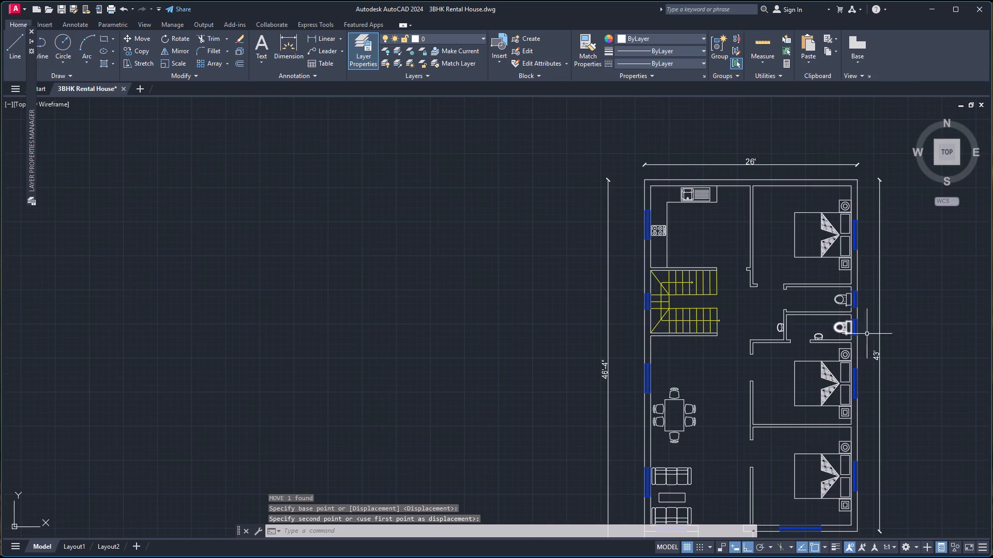
scroll(923, 333, up, 2)
scroll(912, 298, down, 5)
scroll(965, 272, up, 3)
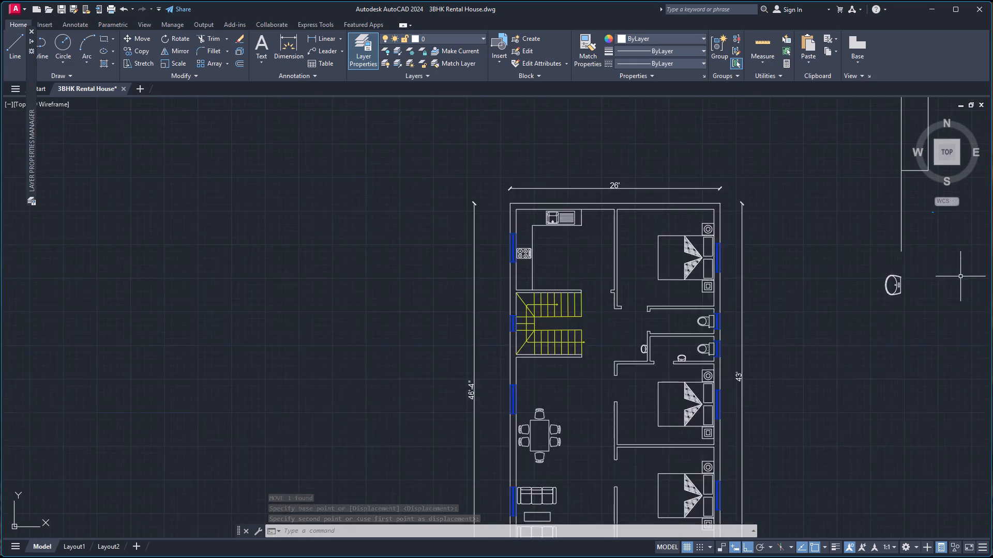
scroll(960, 276, up, 2)
click(713, 239)
click(837, 350)
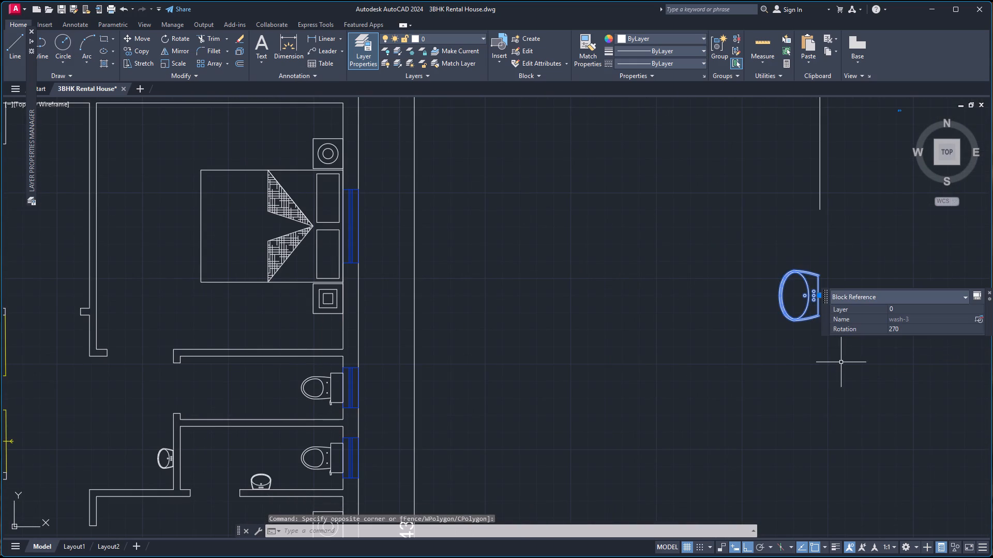
key(Delete)
Align the blue double-door block to the main entrance opening, matching its lower frame corners to the opening's outer wall corners and scaling it to fit.
scroll(840, 328, down, 4)
scroll(892, 339, up, 4)
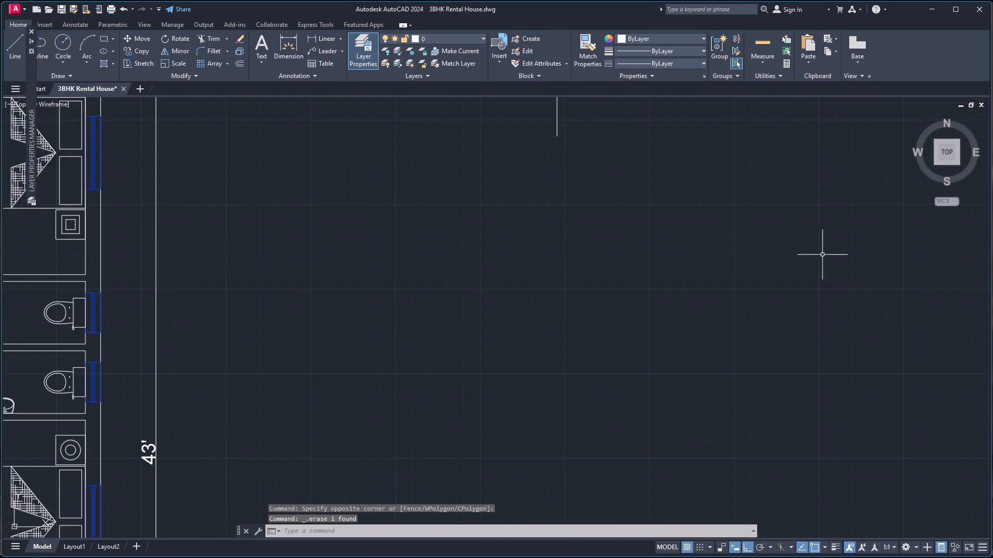
scroll(635, 145, down, 6)
scroll(650, 111, up, 5)
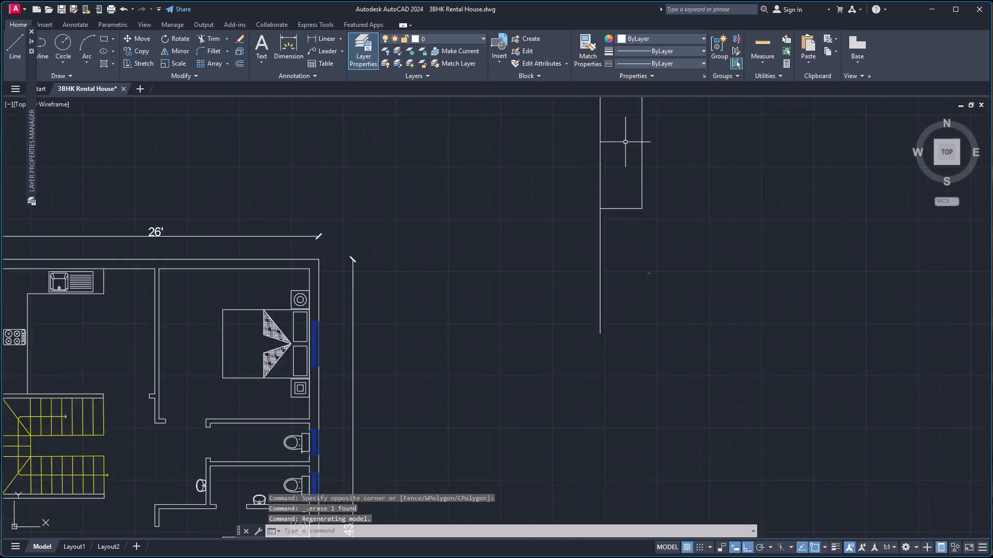
scroll(625, 143, up, 2)
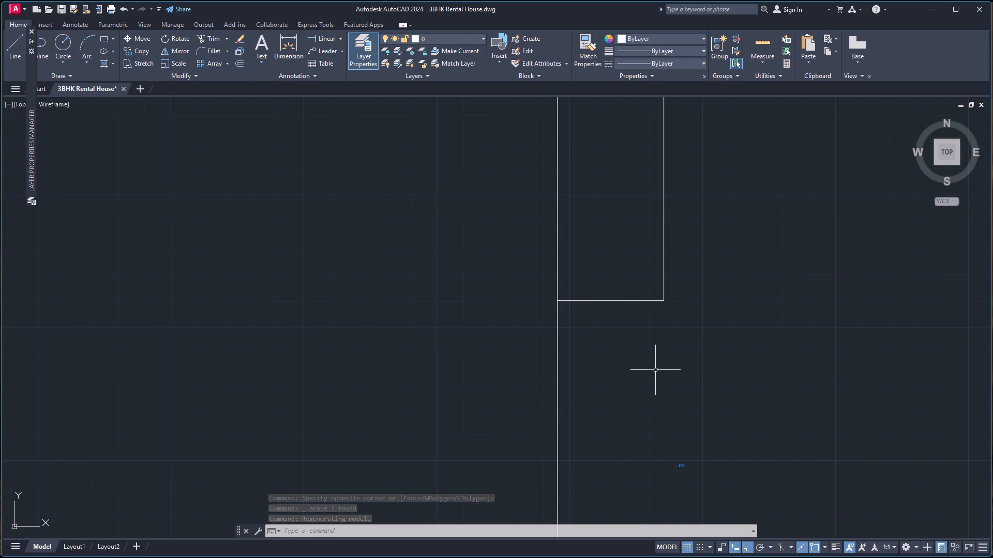
scroll(678, 484, up, 3)
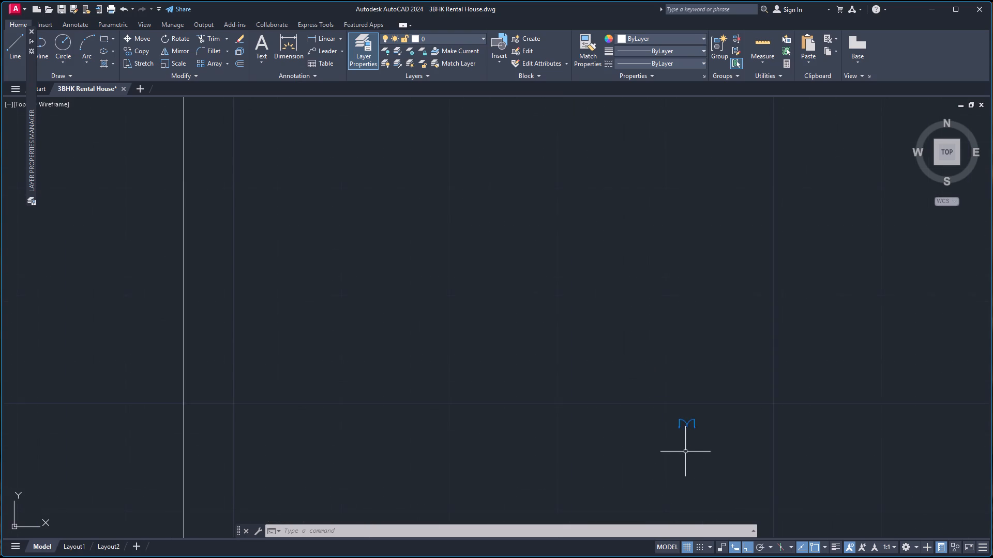
scroll(685, 451, up, 7)
scroll(655, 291, down, 4)
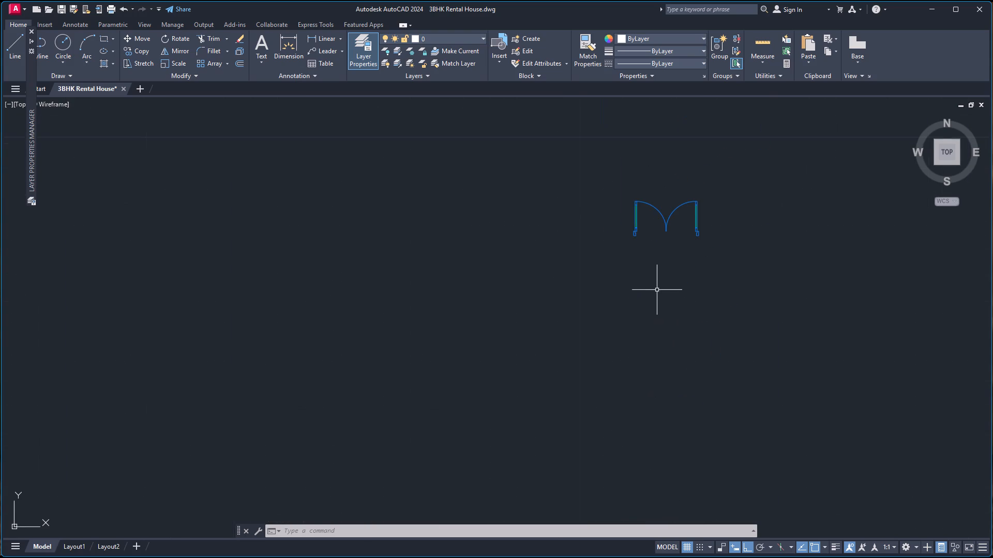
click(598, 176)
click(742, 271)
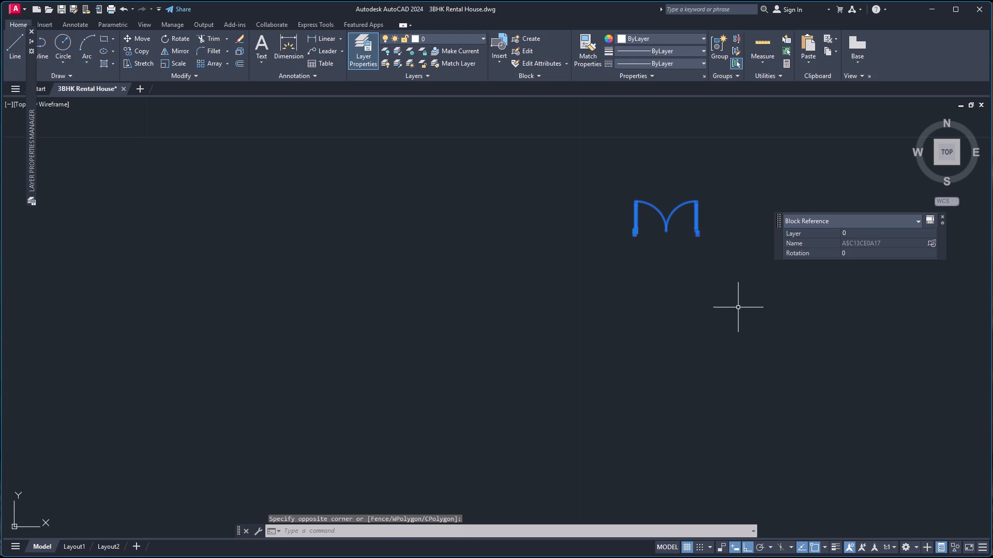
key(a)
key(l)
key(Return)
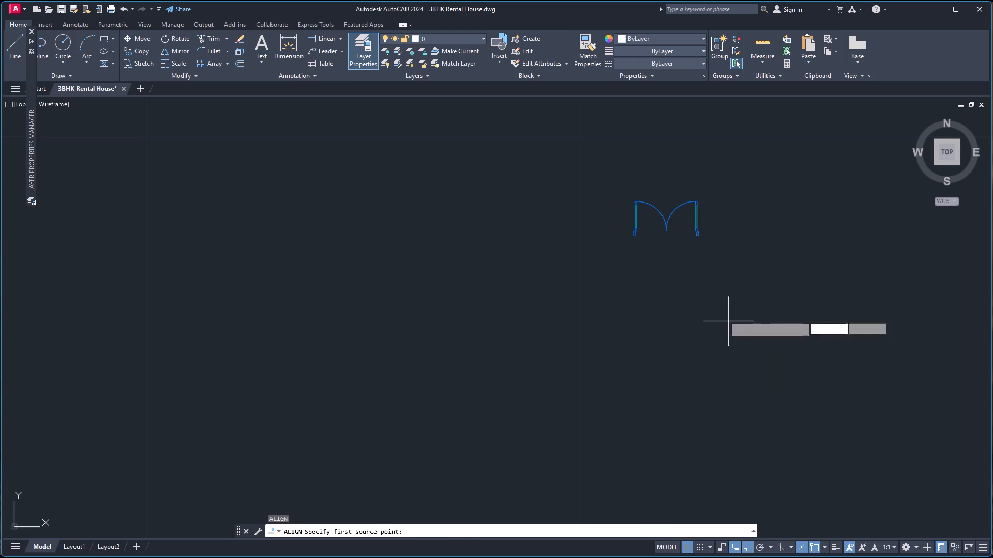
scroll(593, 214, up, 3)
click(750, 302)
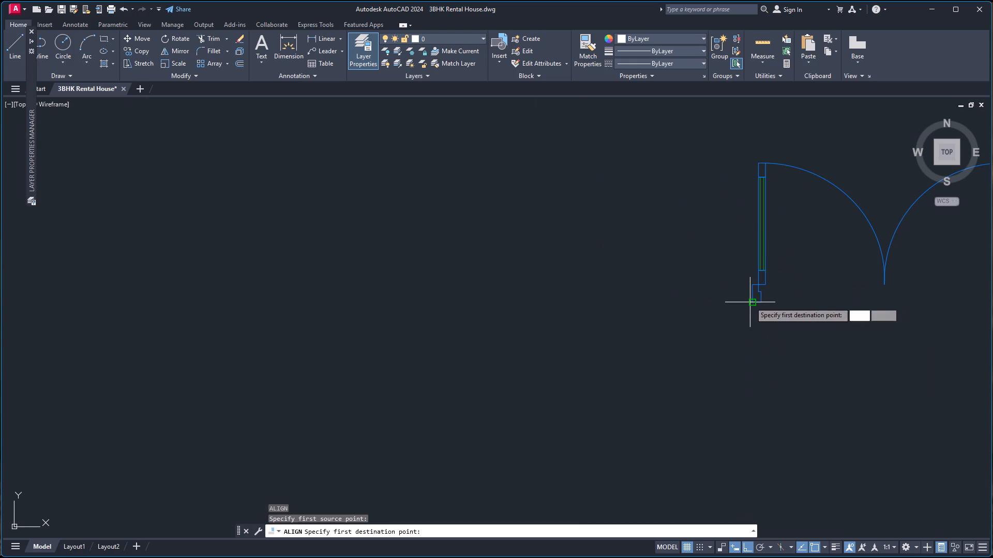
scroll(616, 343, down, 4)
scroll(501, 394, down, 6)
scroll(436, 453, down, 4)
scroll(325, 486, down, 1)
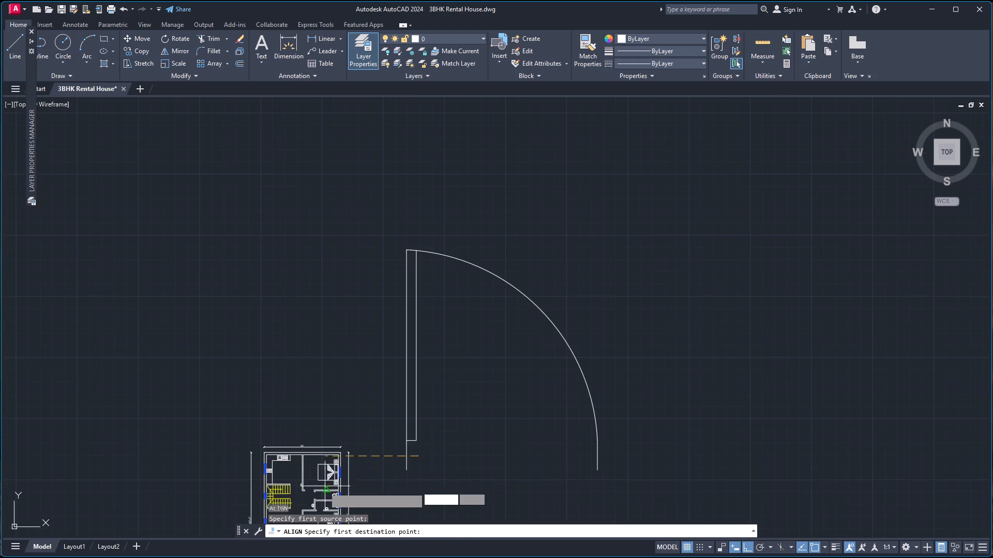
scroll(325, 478, down, 4)
scroll(317, 508, up, 8)
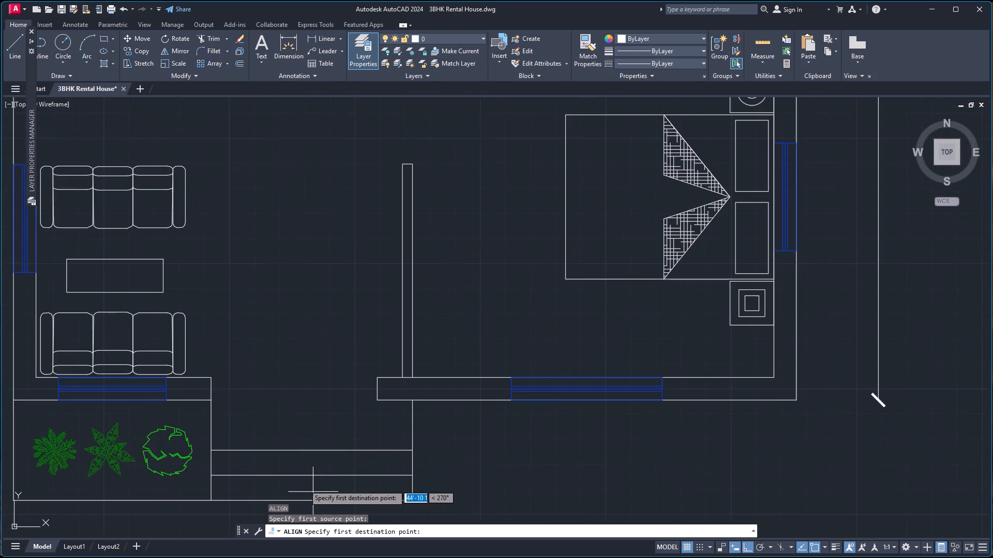
scroll(227, 418, up, 3)
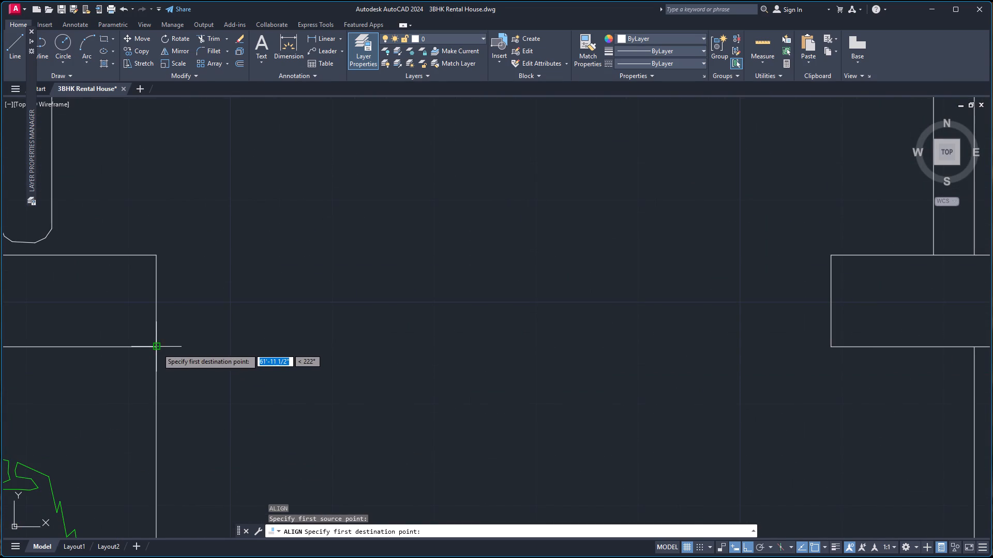
click(157, 348)
scroll(310, 330, down, 5)
scroll(565, 322, down, 5)
scroll(687, 237, down, 4)
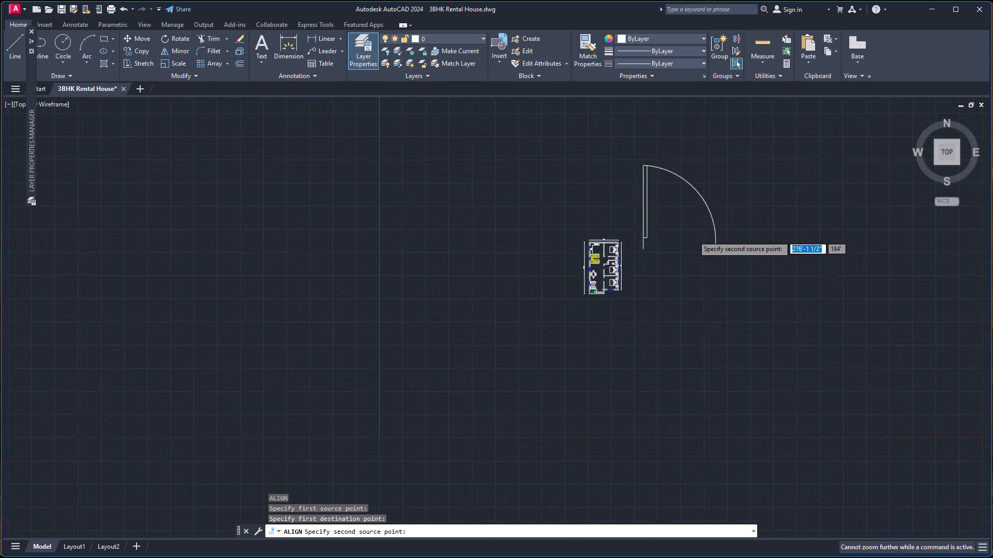
scroll(680, 237, up, 7)
scroll(626, 261, up, 5)
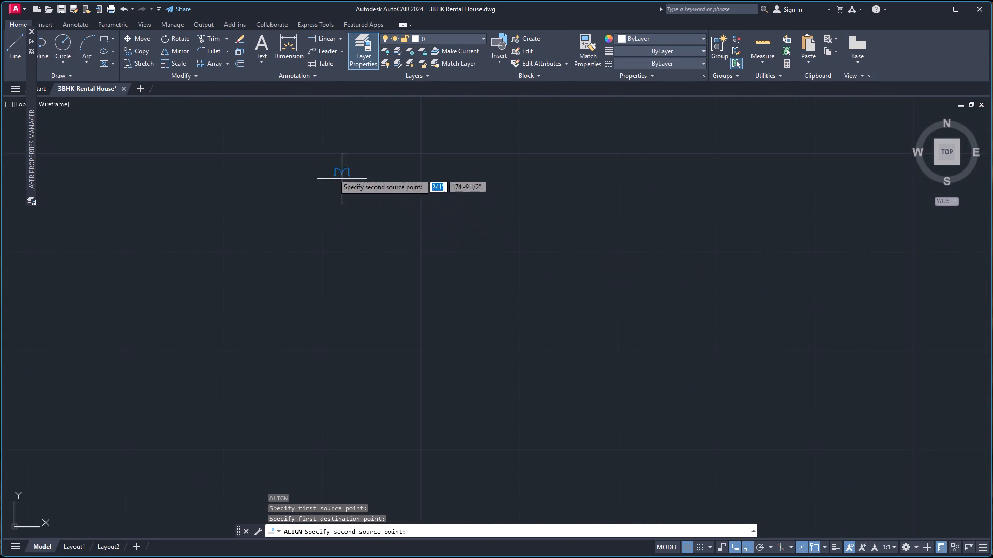
scroll(306, 157, up, 4)
scroll(513, 256, up, 4)
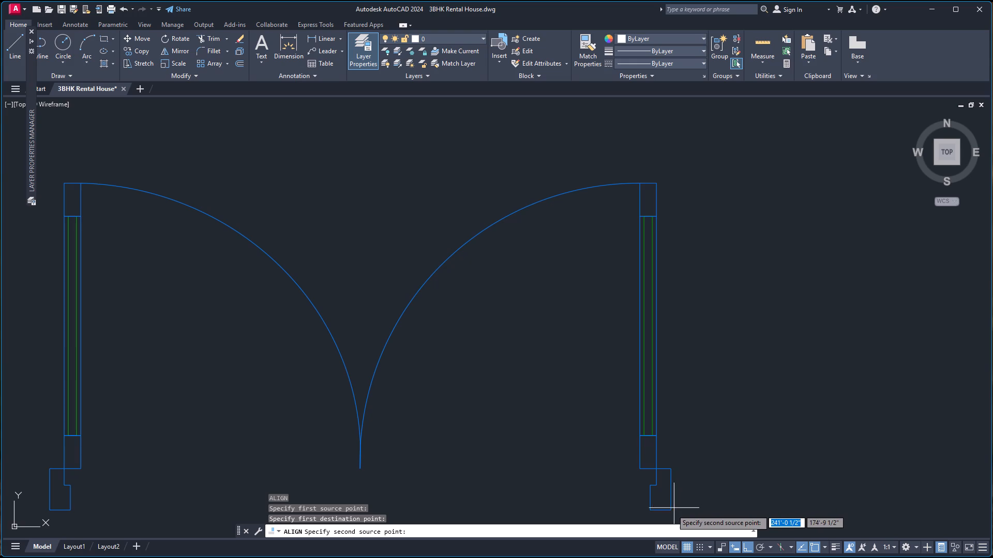
click(671, 510)
scroll(551, 389, down, 7)
scroll(452, 389, down, 6)
scroll(358, 416, down, 3)
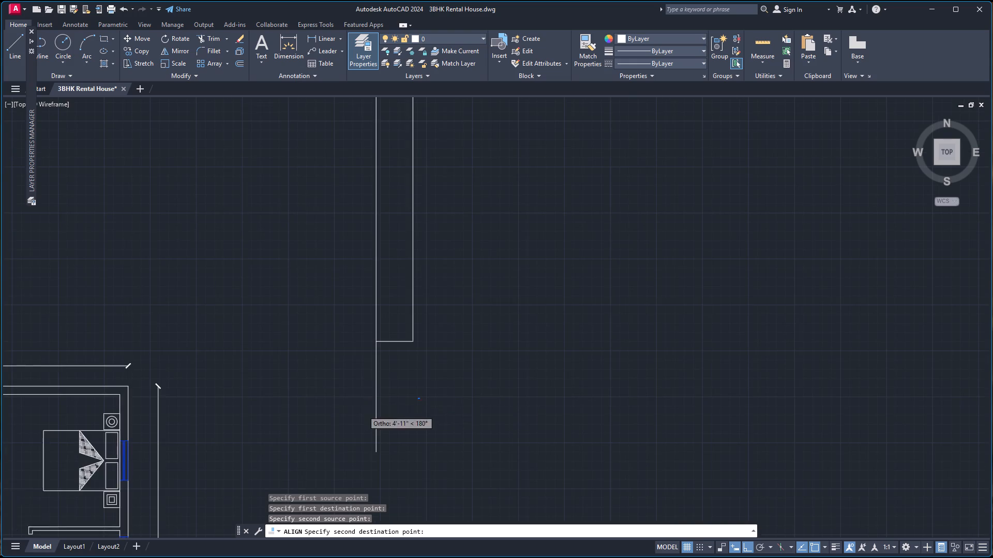
scroll(348, 420, down, 2)
scroll(309, 461, up, 7)
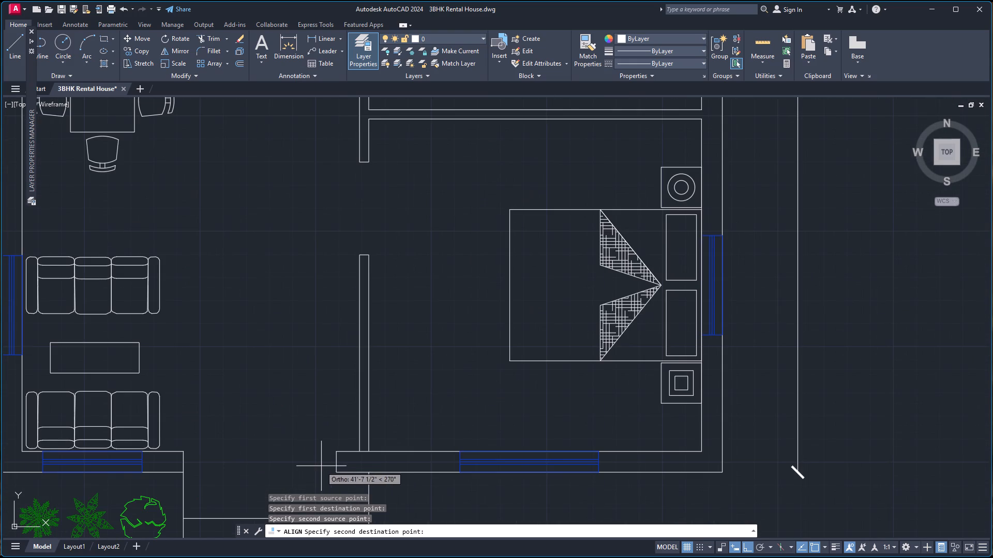
click(335, 472)
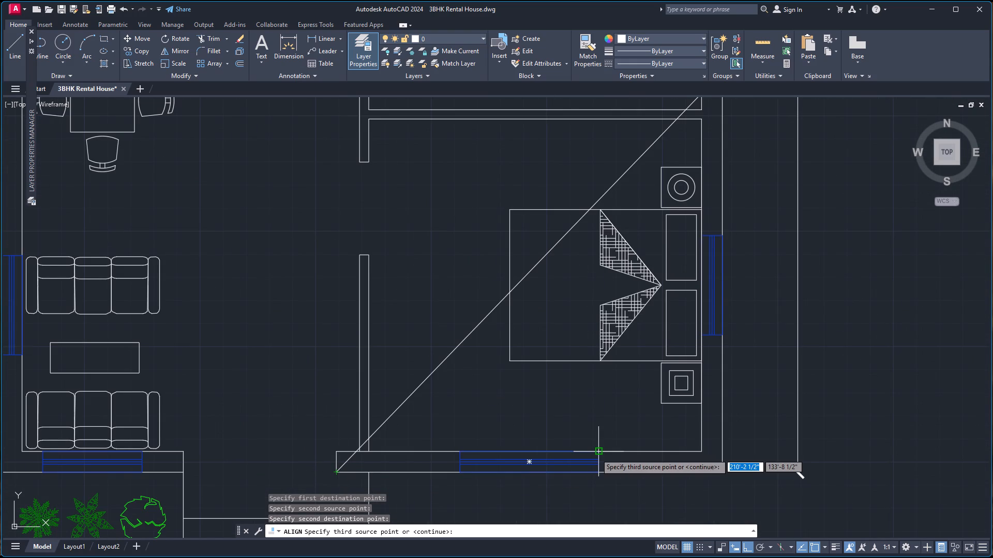
key(Return)
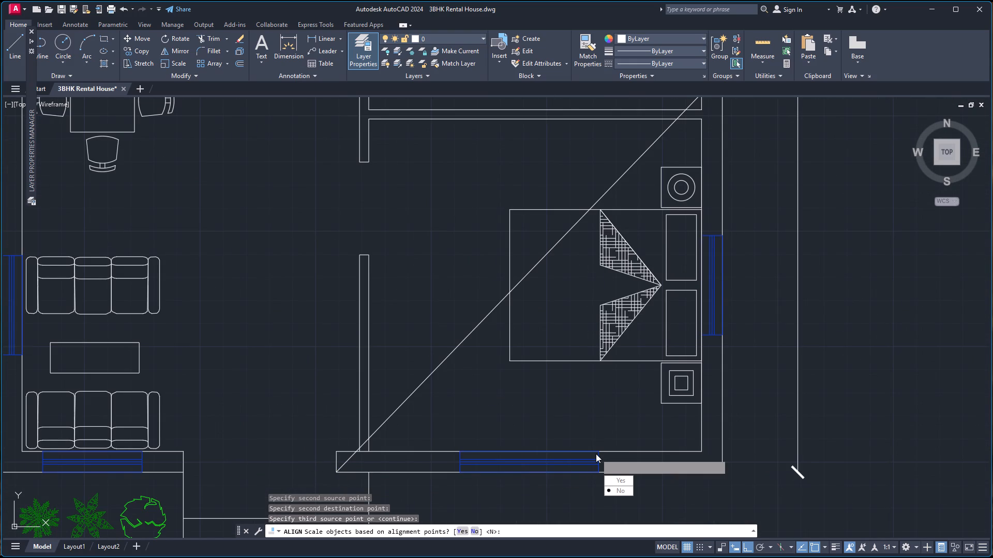
key(Up)
key(Return)
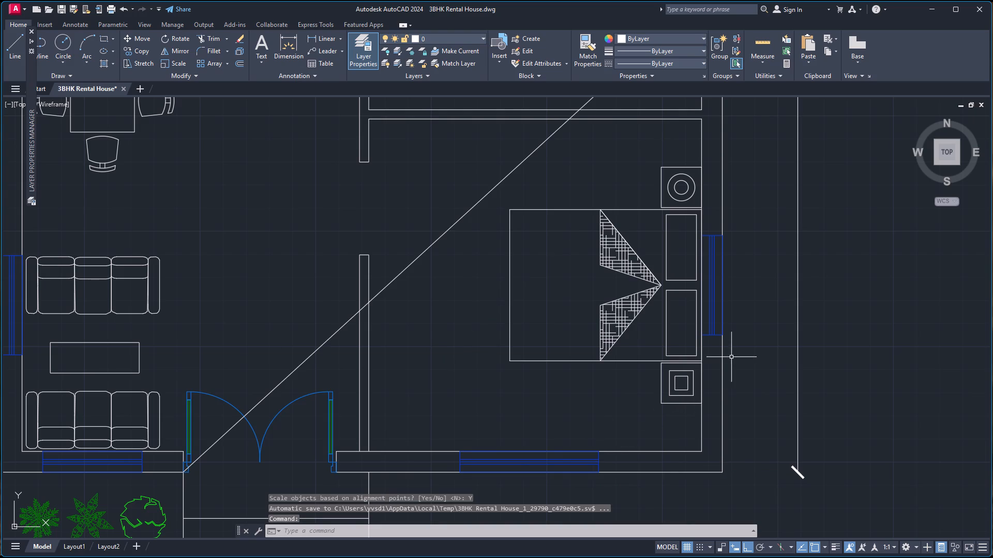
Examine how the double door's frames fit against both wall ends of the main entrance opening.
scroll(754, 354, down, 3)
scroll(686, 374, up, 2)
scroll(517, 395, up, 2)
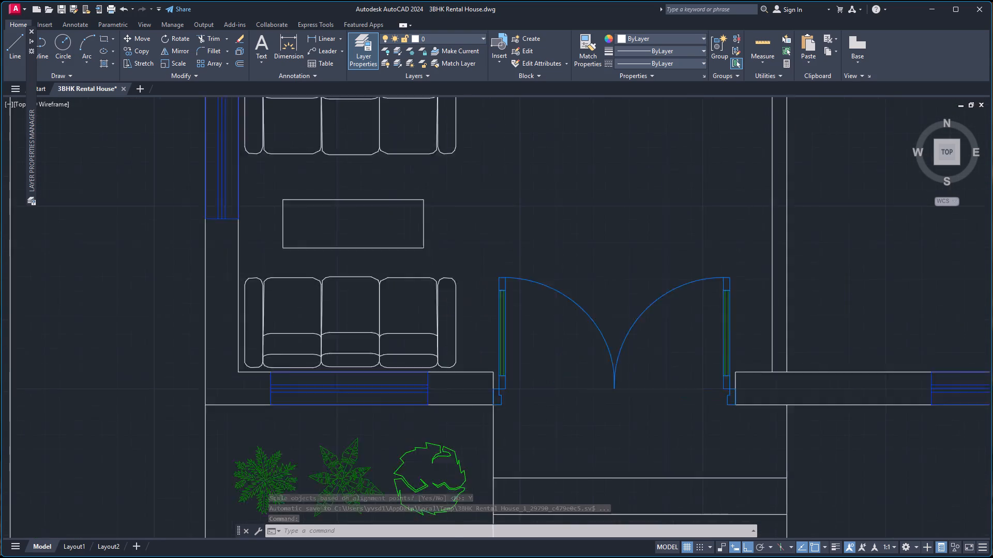
scroll(518, 393, up, 5)
scroll(365, 404, up, 2)
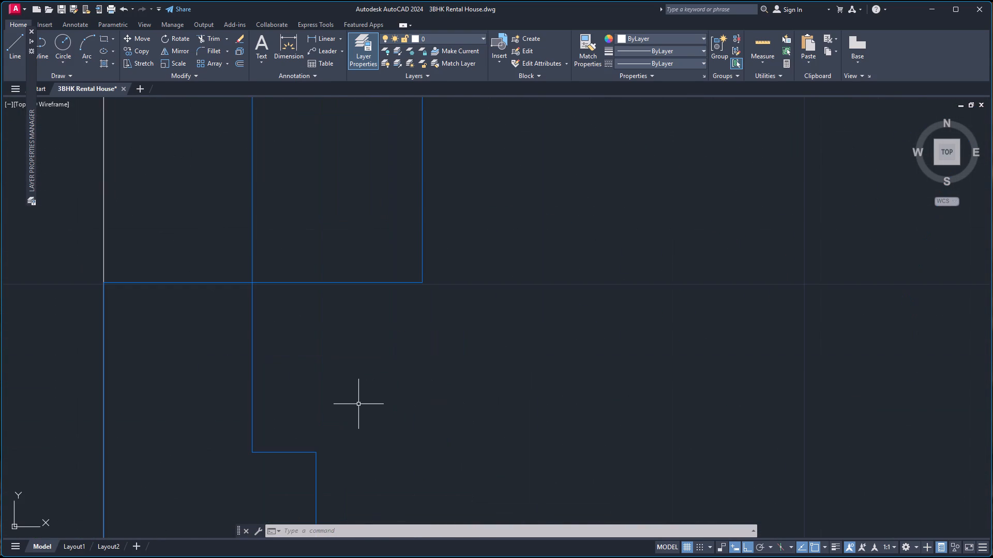
scroll(416, 397, down, 5)
scroll(898, 396, down, 3)
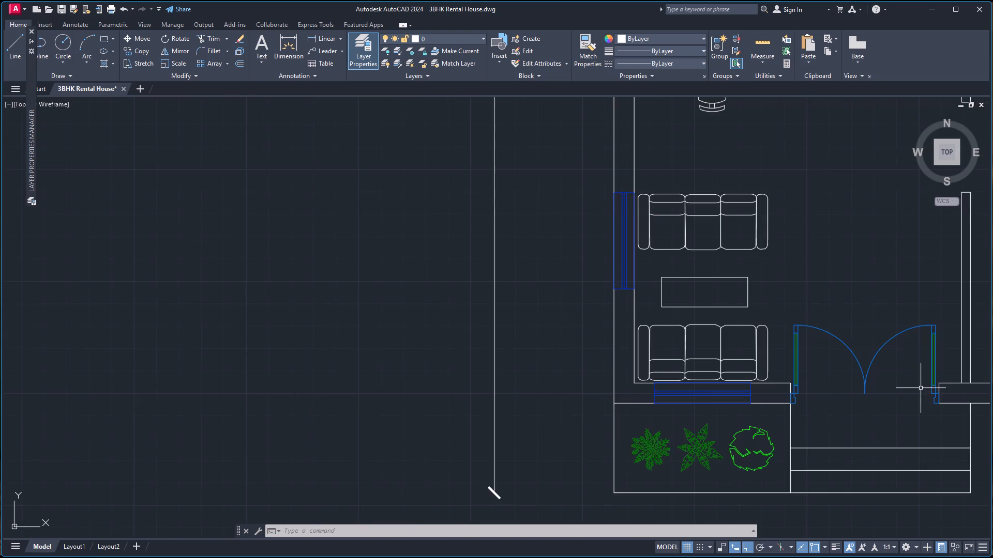
scroll(921, 388, down, 3)
scroll(980, 384, down, 3)
scroll(992, 385, up, 3)
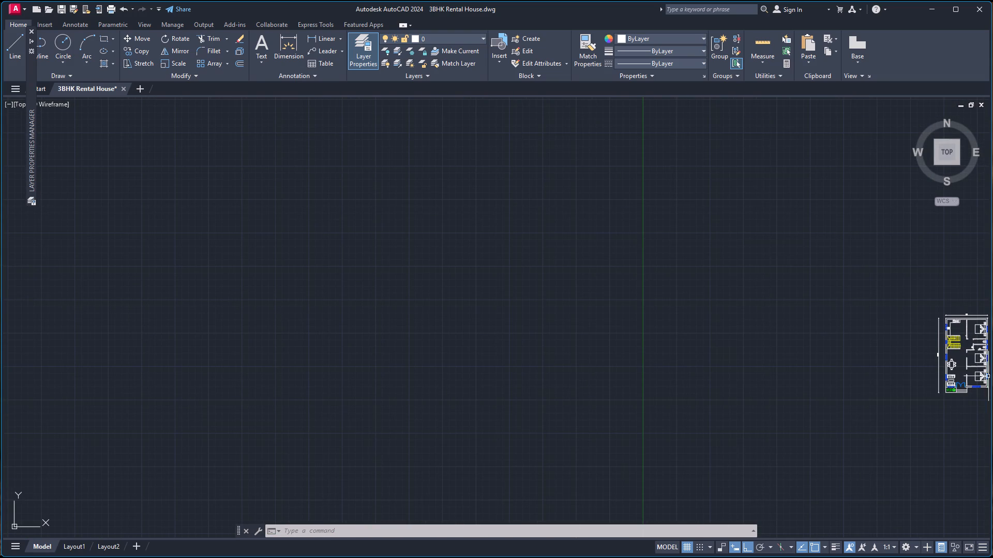
scroll(986, 364, up, 4)
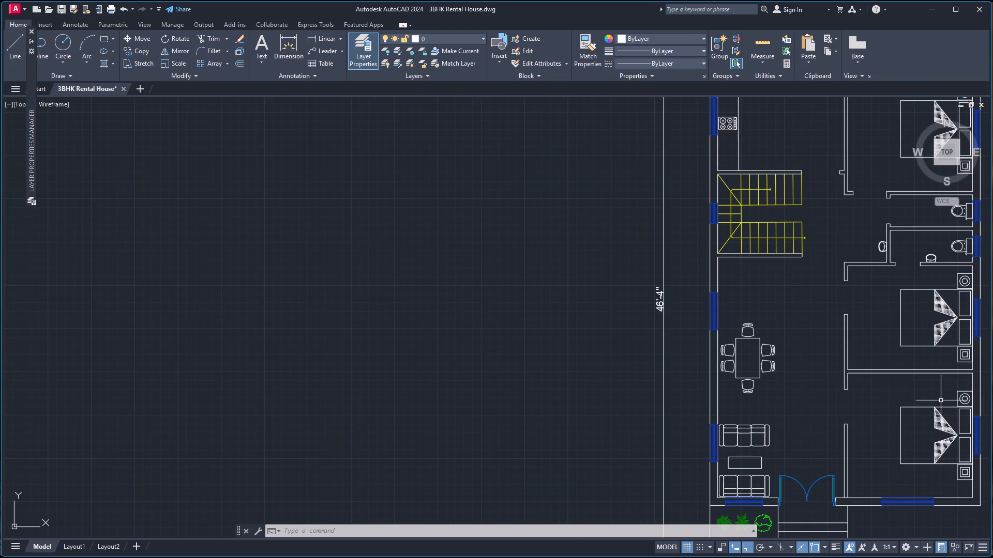
scroll(822, 514, up, 1)
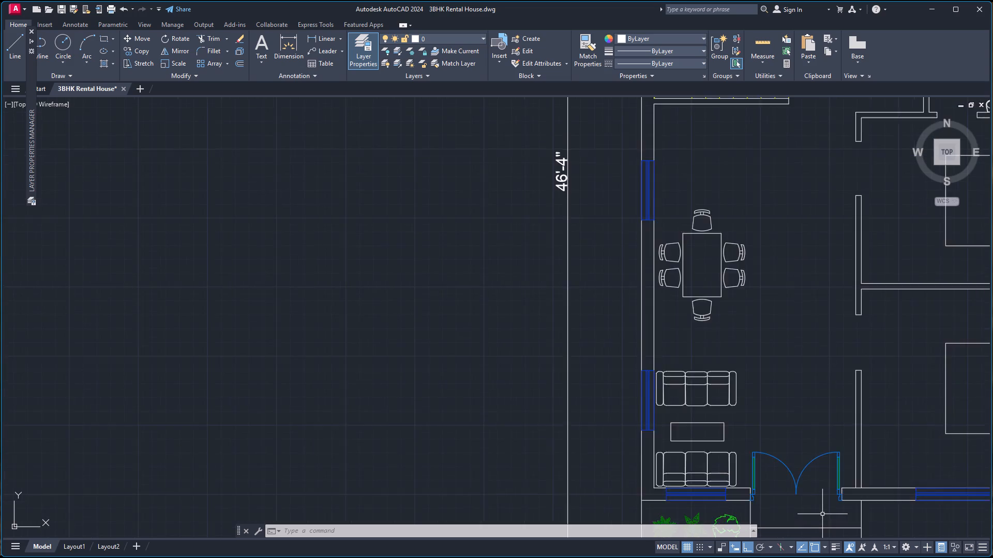
scroll(823, 514, up, 3)
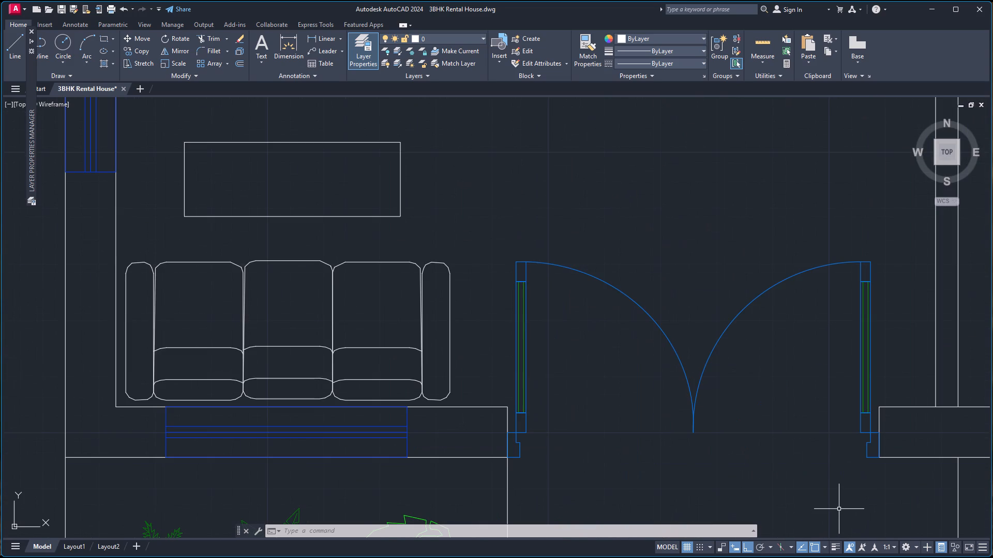
Align the oversized single-door block northeast of the plan to the kitchen opening's south corners, hinge at the staircase wall end, scaling it to fit.
scroll(832, 458, down, 5)
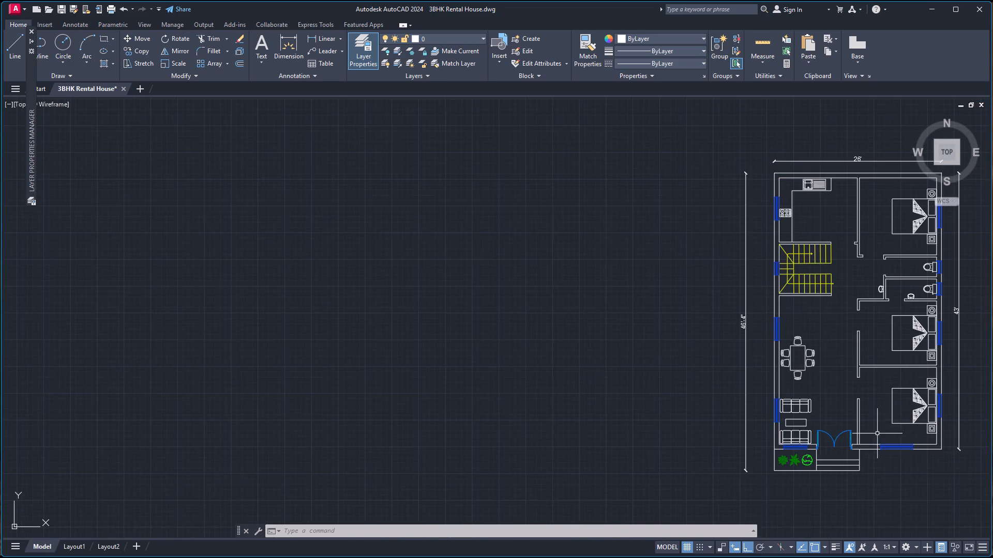
scroll(901, 425, down, 4)
scroll(951, 413, up, 3)
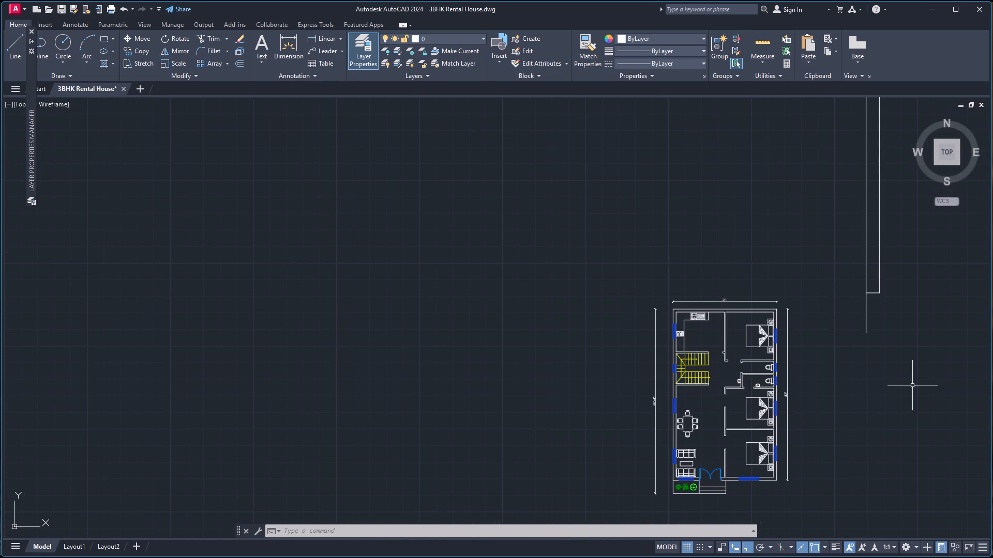
scroll(875, 309, up, 3)
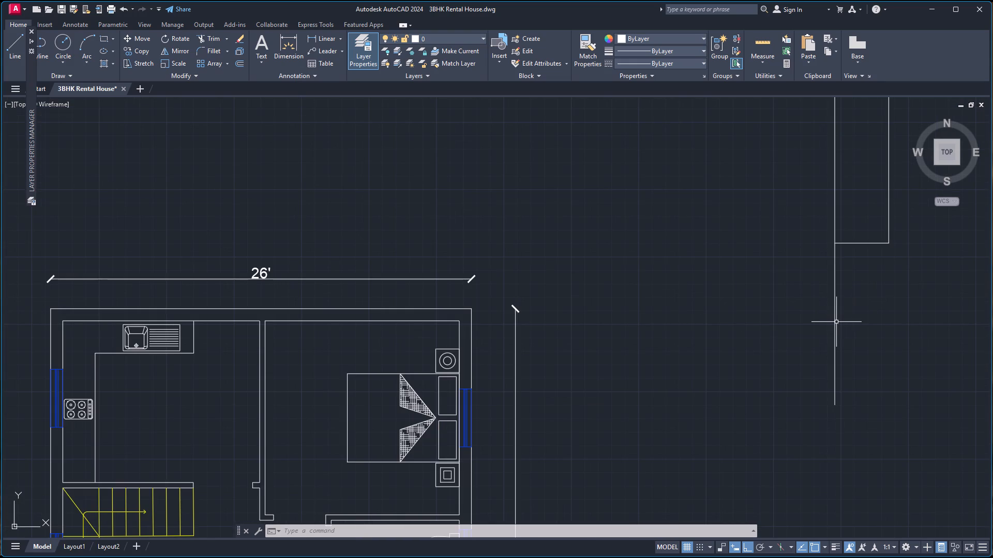
click(835, 326)
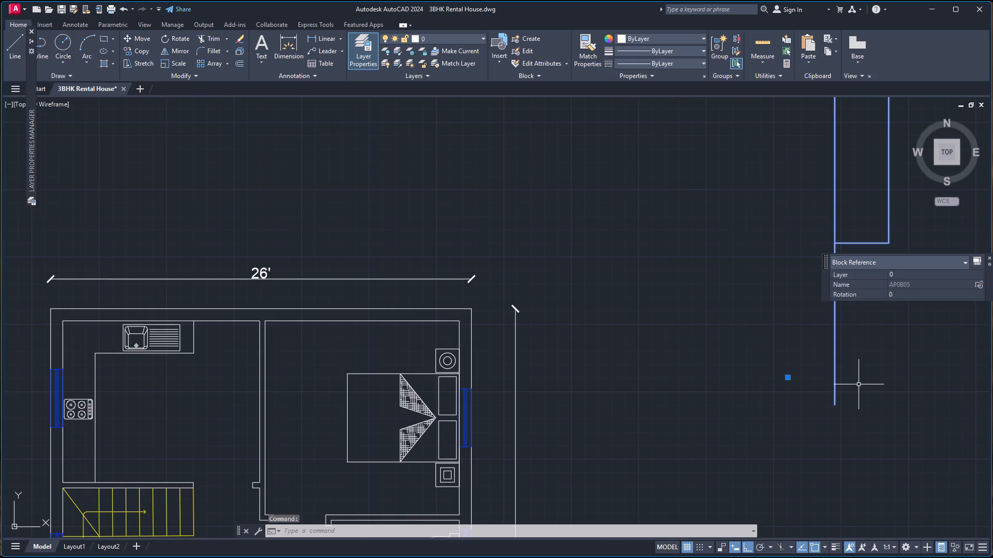
key(a)
key(l)
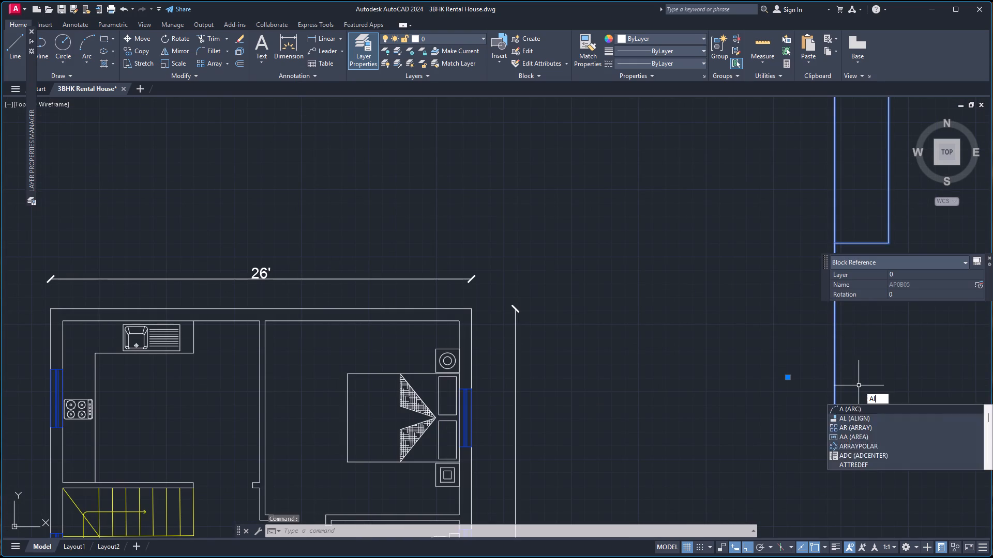
key(Return)
click(838, 404)
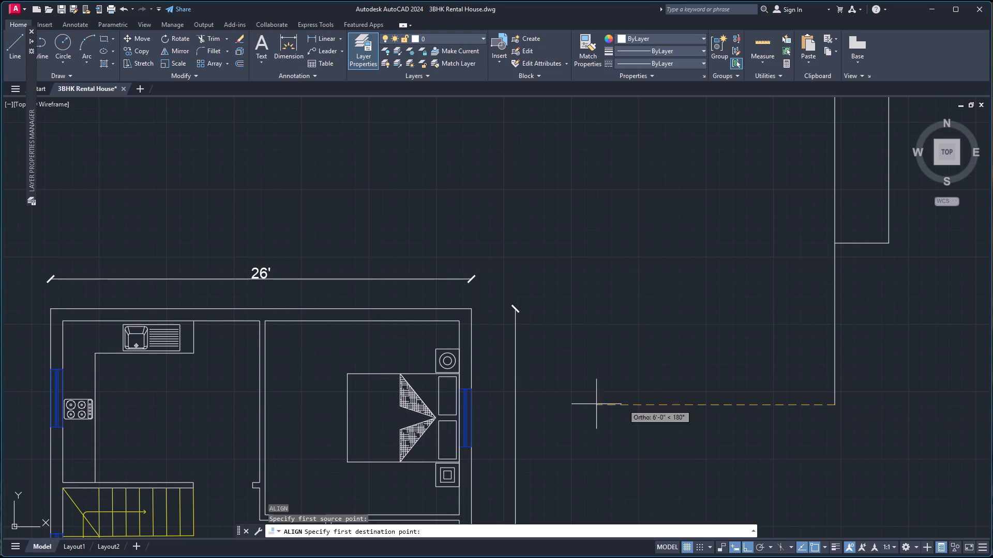
scroll(199, 483, up, 3)
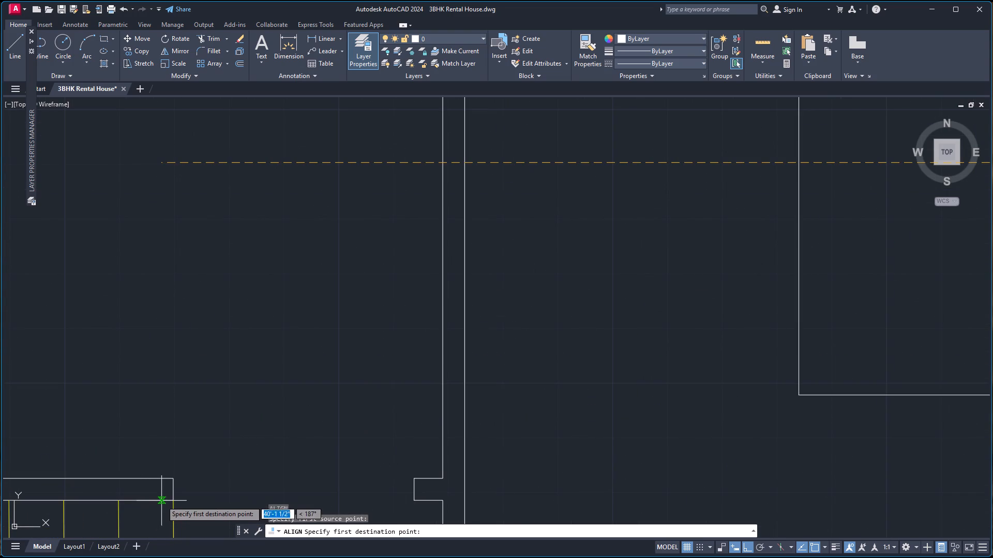
click(172, 499)
scroll(289, 430, down, 5)
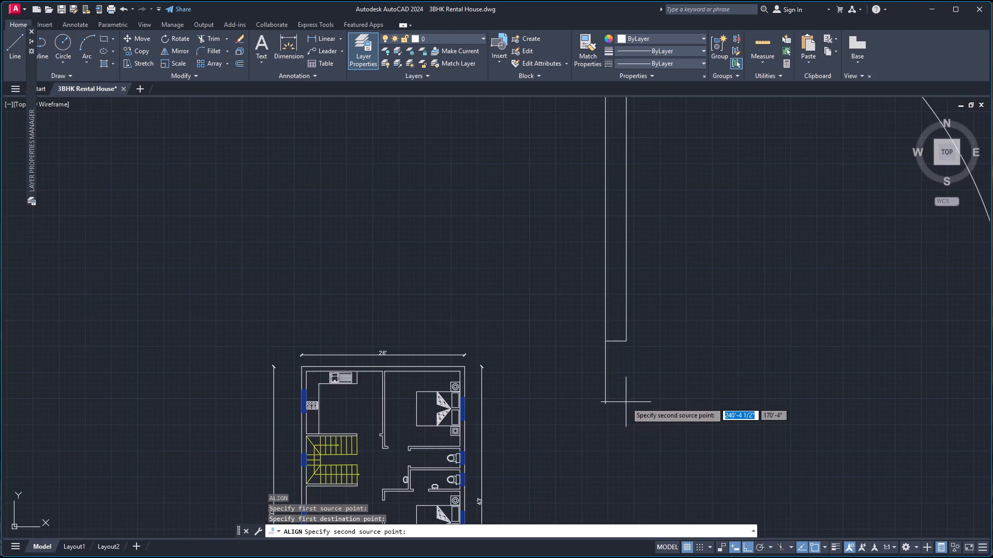
scroll(635, 406, down, 4)
scroll(731, 398, up, 4)
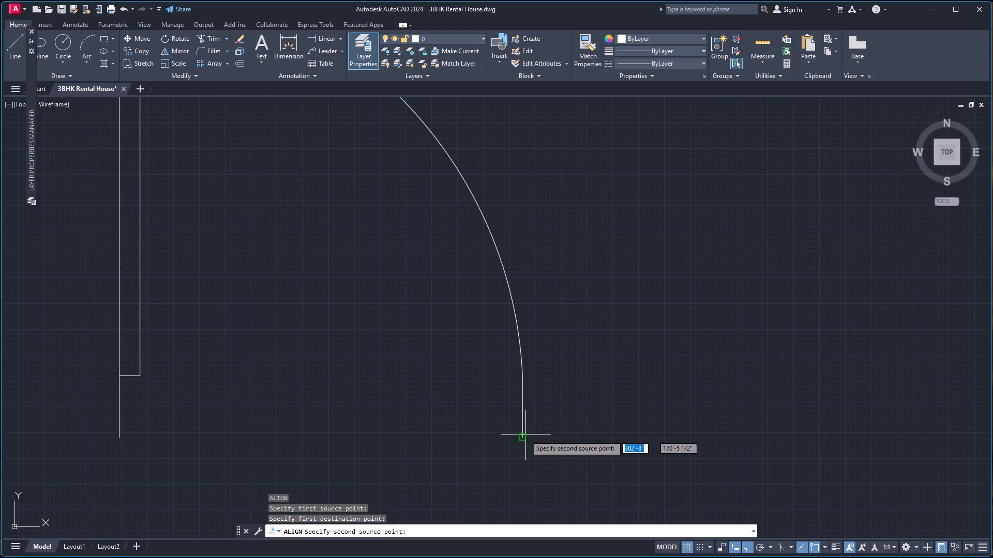
click(524, 436)
scroll(383, 415, down, 5)
scroll(294, 431, up, 3)
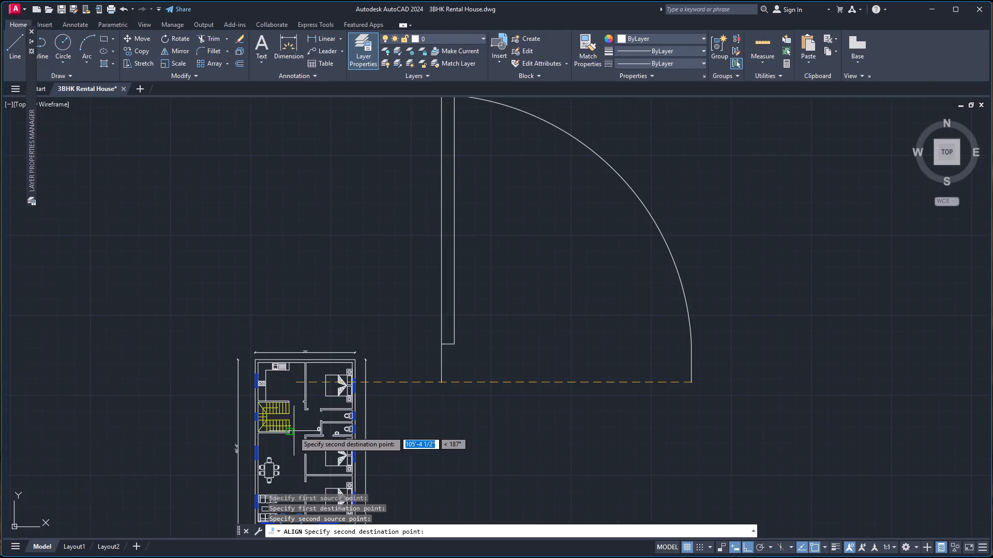
scroll(299, 411, up, 5)
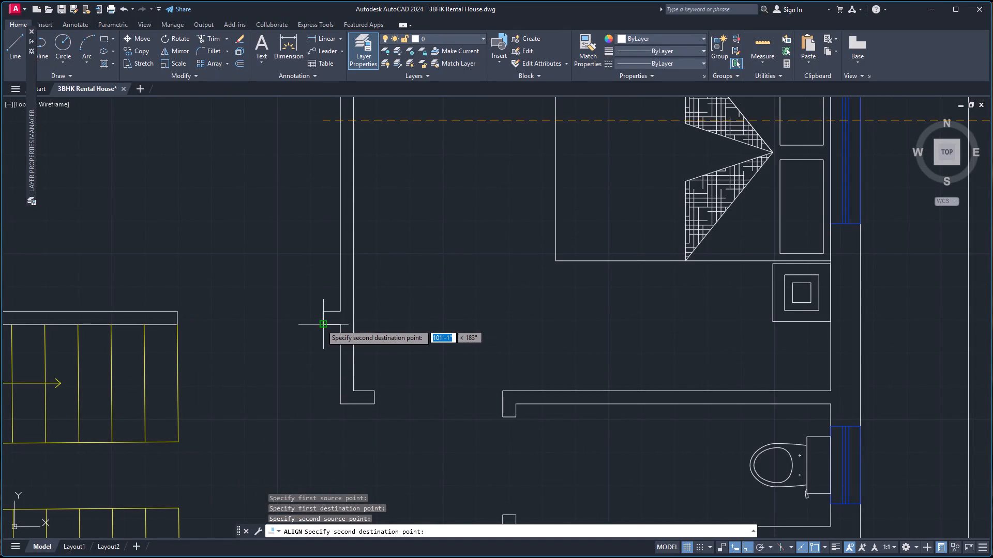
click(322, 326)
key(Return)
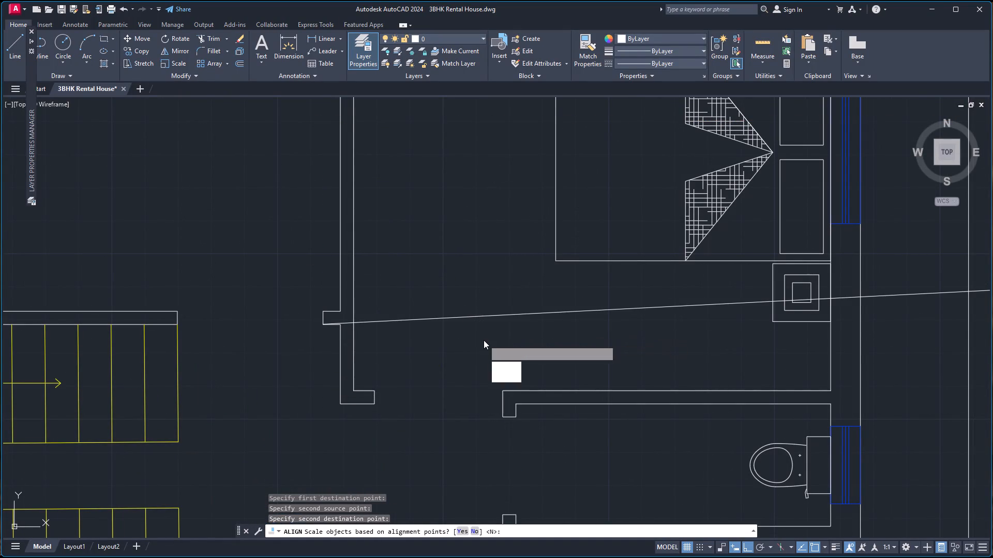
key(Up)
key(Return)
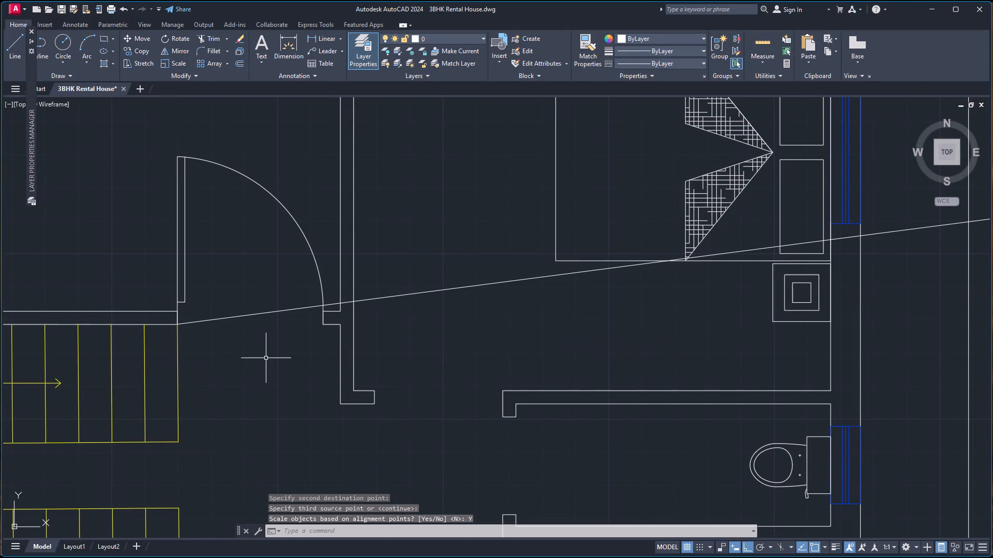
Mirror the kitchen door across a vertical line just east of the kitchen wall, keeping the source door.
click(177, 299)
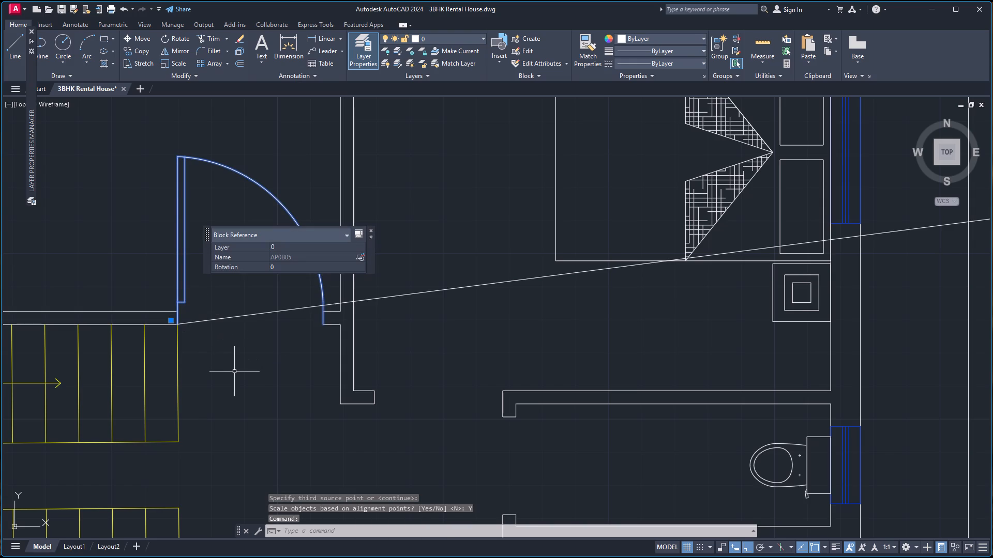
key(m)
key(i)
key(Return)
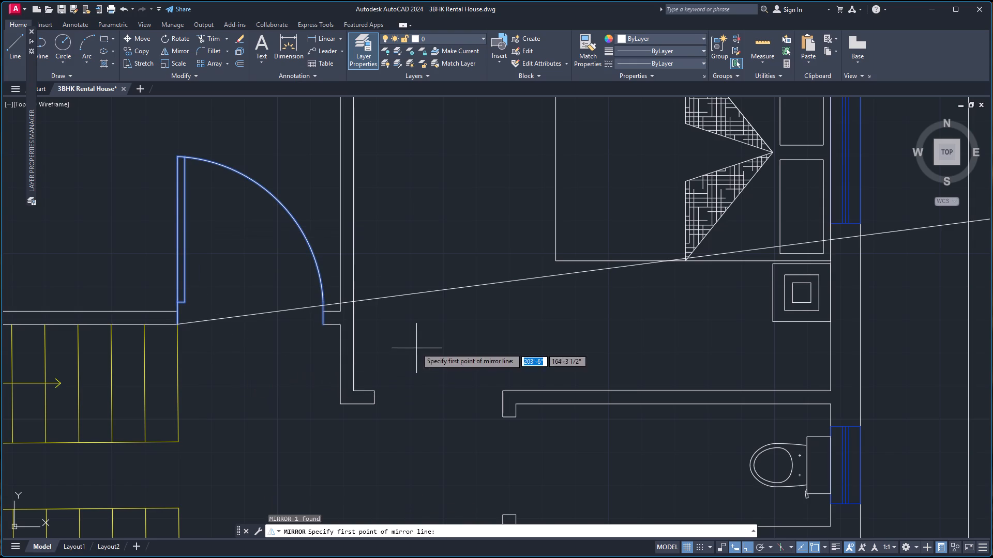
click(390, 354)
click(398, 243)
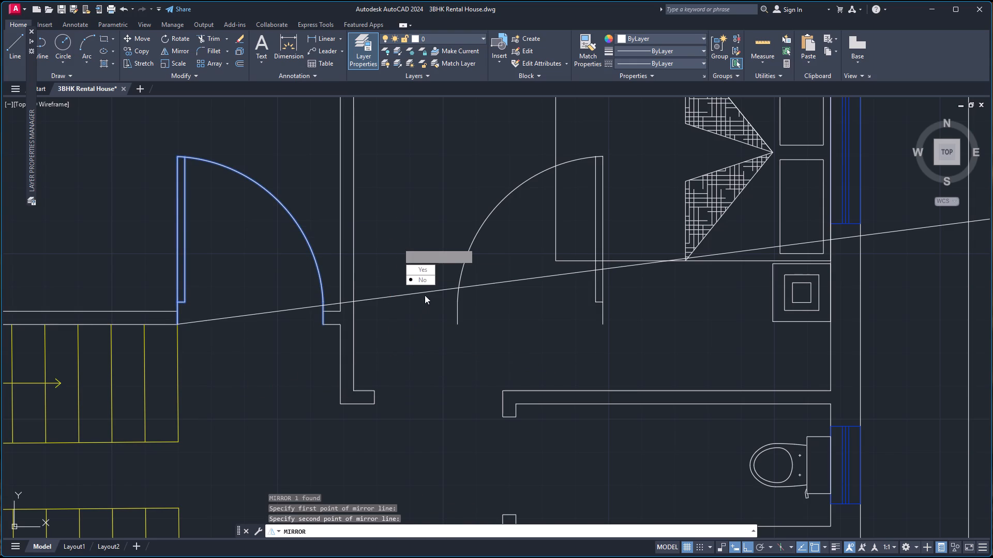
click(426, 280)
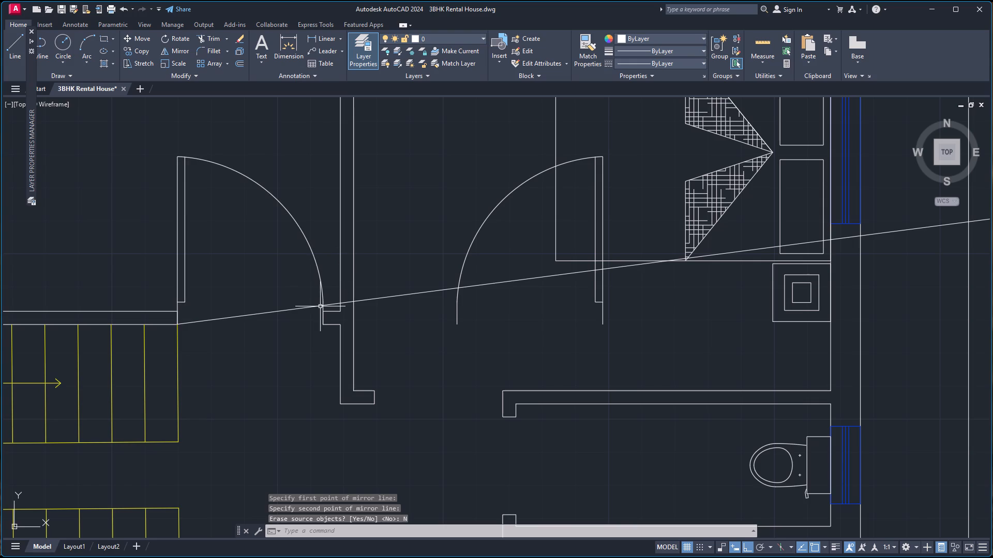
Align the original kitchen door to the northern bedroom's south opening, hinge at the west wall end, scaling it to fit between both ends.
click(176, 318)
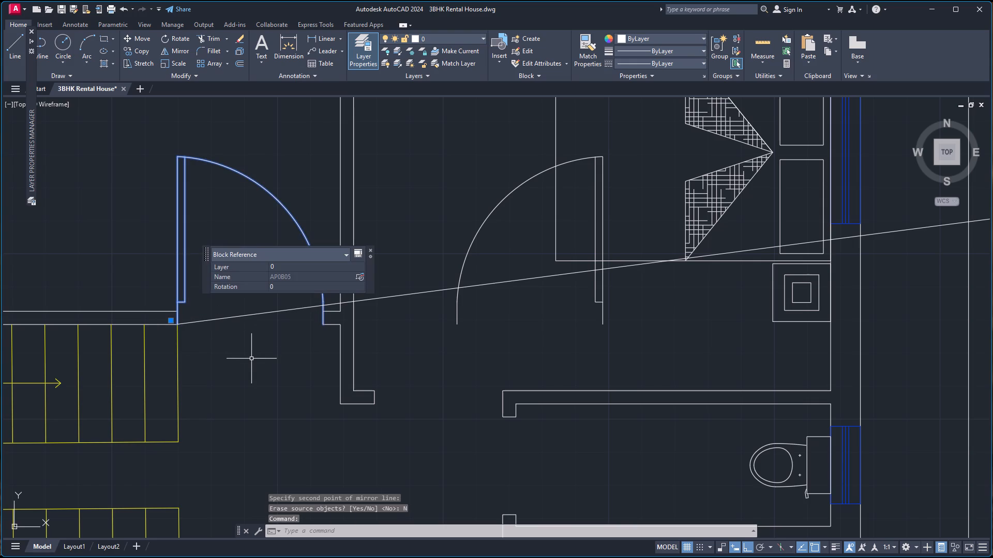
key(a)
key(l)
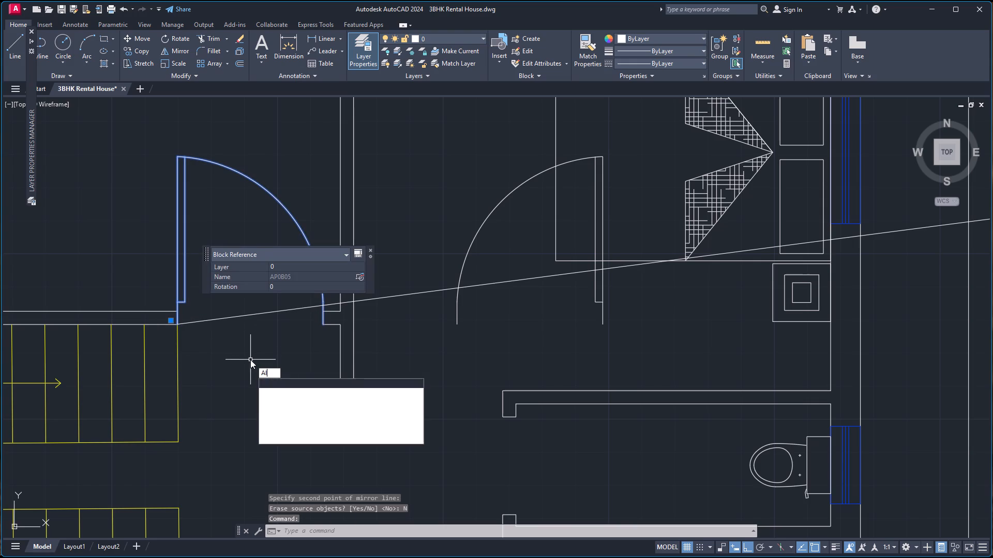
key(Return)
scroll(204, 330, up, 3)
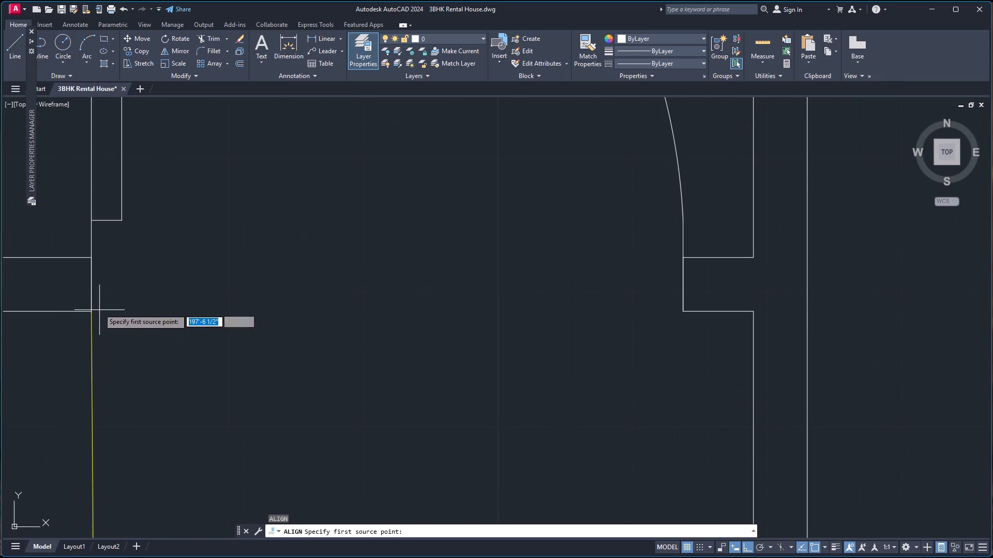
click(89, 311)
scroll(209, 333, down, 4)
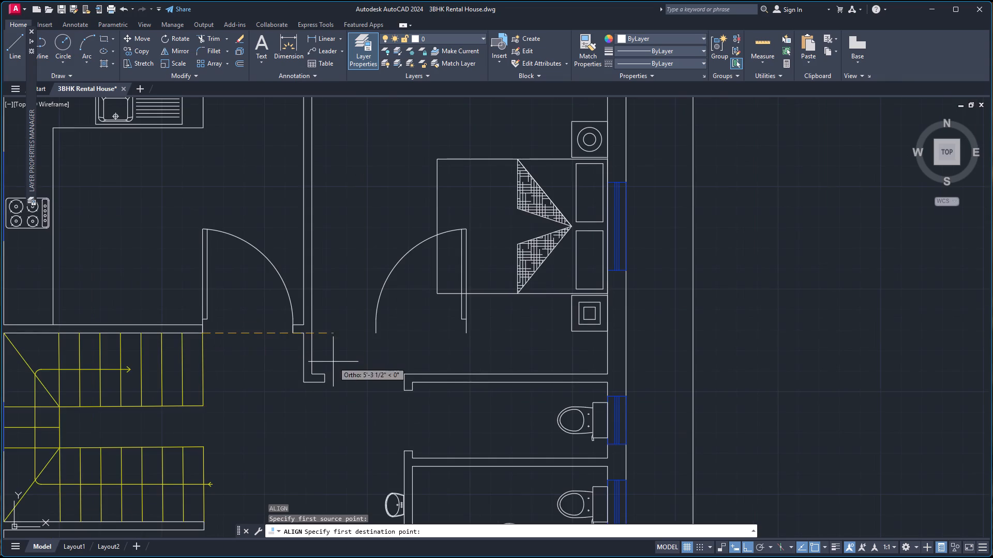
scroll(334, 368, up, 2)
click(310, 403)
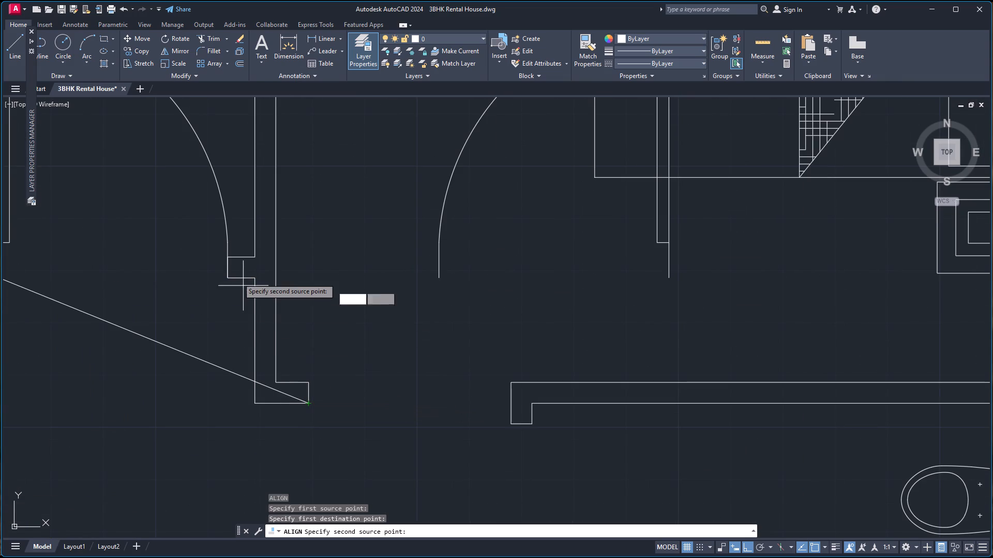
click(225, 276)
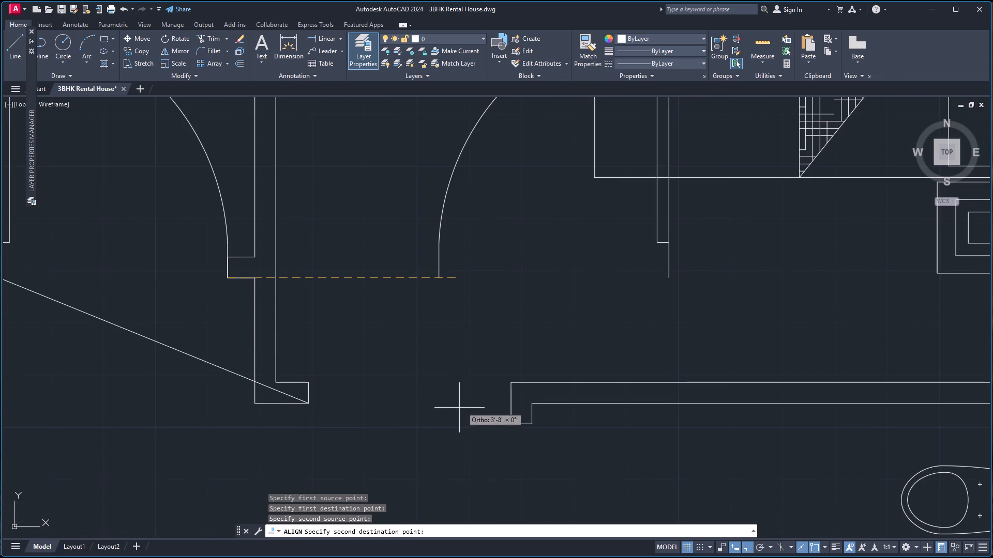
click(512, 406)
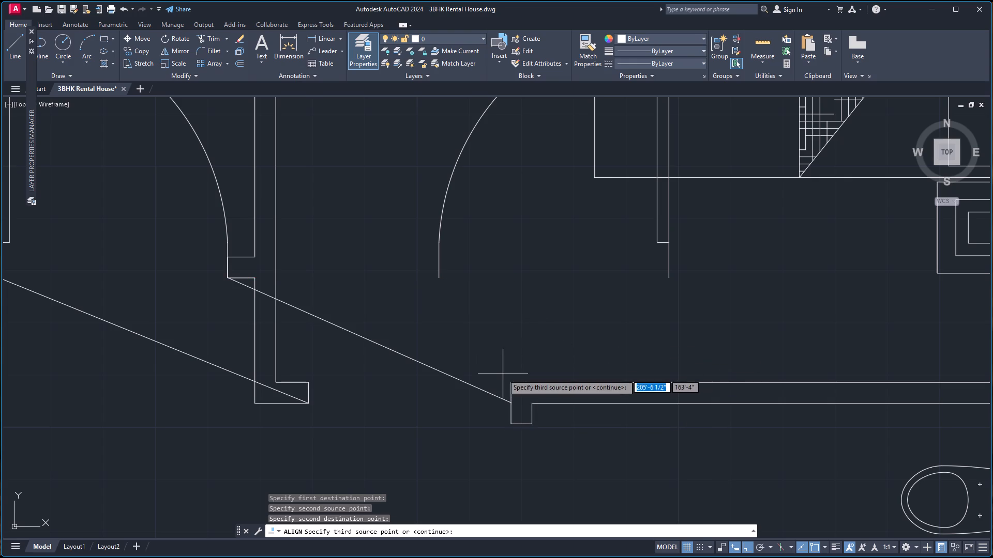
key(Return)
key(Up)
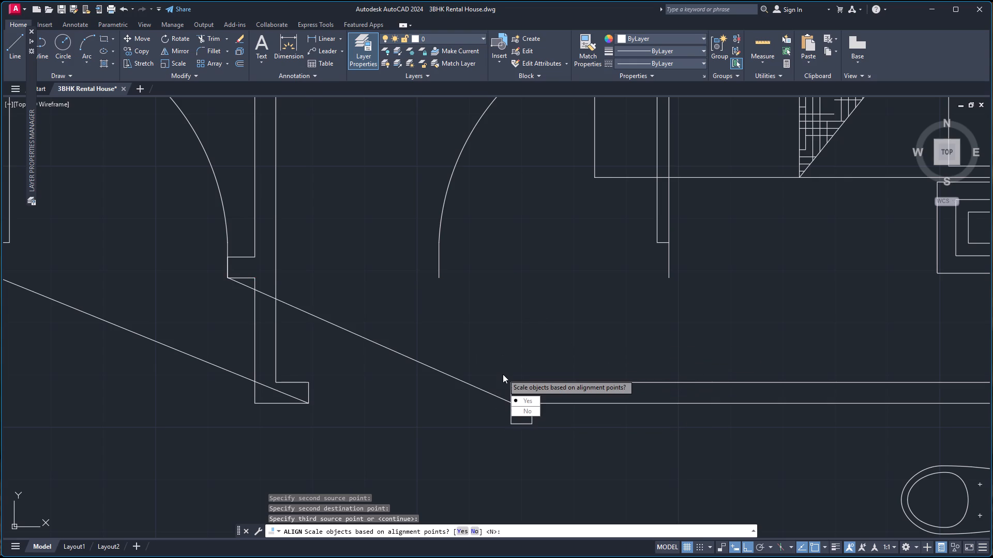
key(Return)
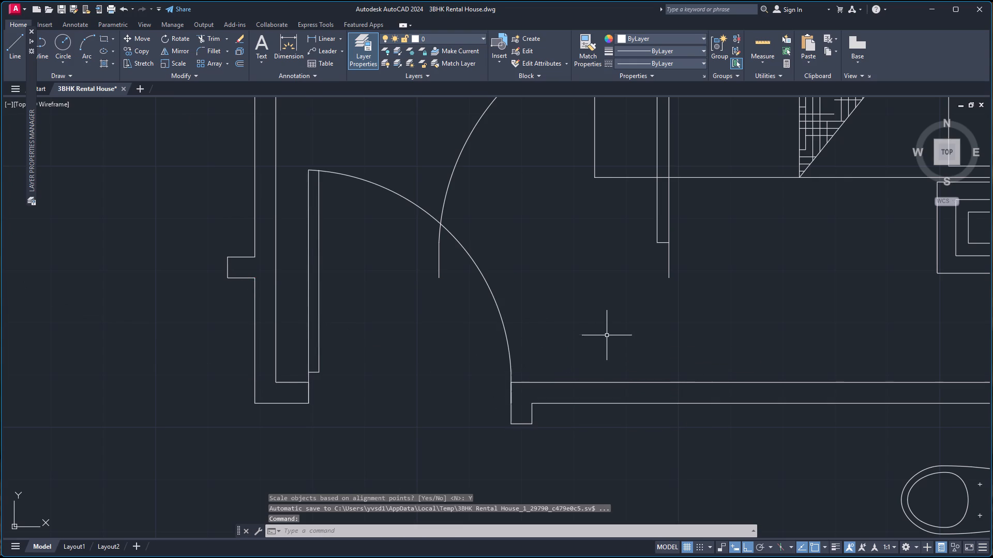
Align the mirrored door in the northern bedroom to the kitchen opening's south corners, hinge at the east wall end, scaling it to fit.
scroll(664, 337, down, 2)
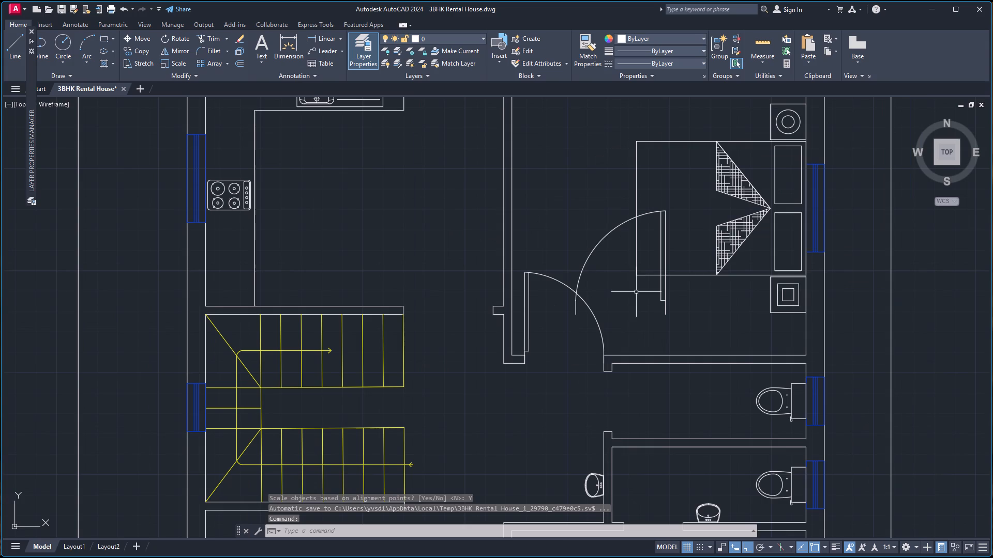
click(593, 248)
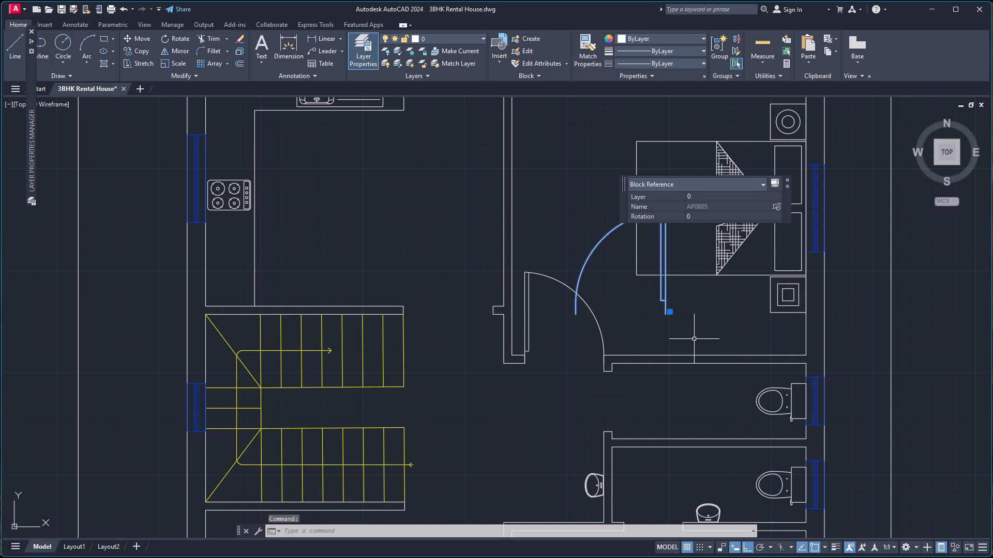
key(a)
key(l)
key(Return)
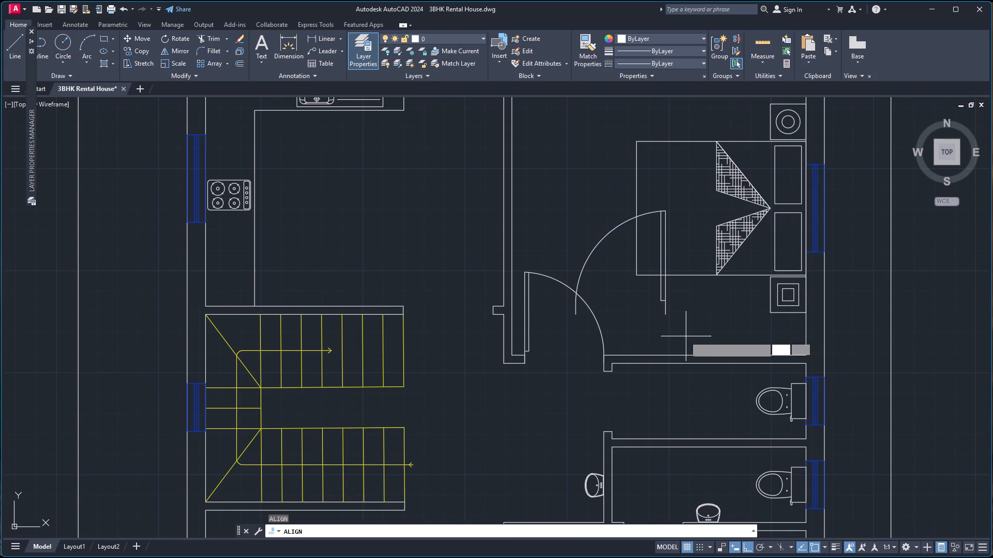
scroll(670, 310, up, 1)
click(664, 315)
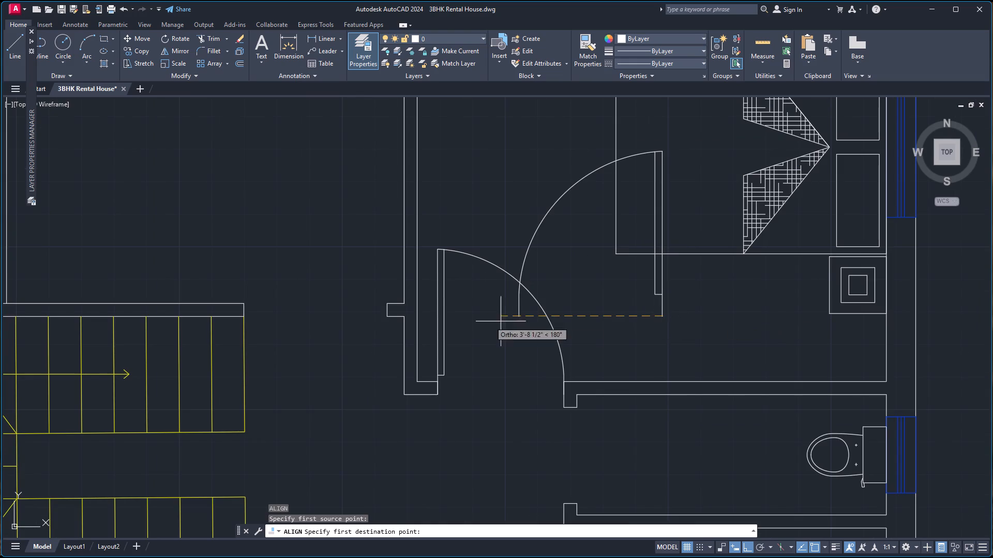
click(386, 315)
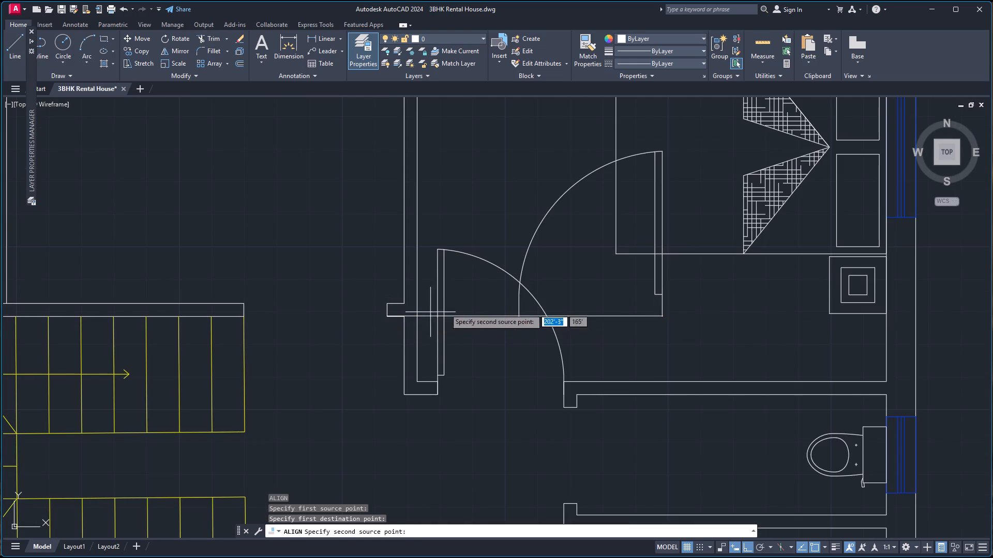
scroll(522, 316, up, 4)
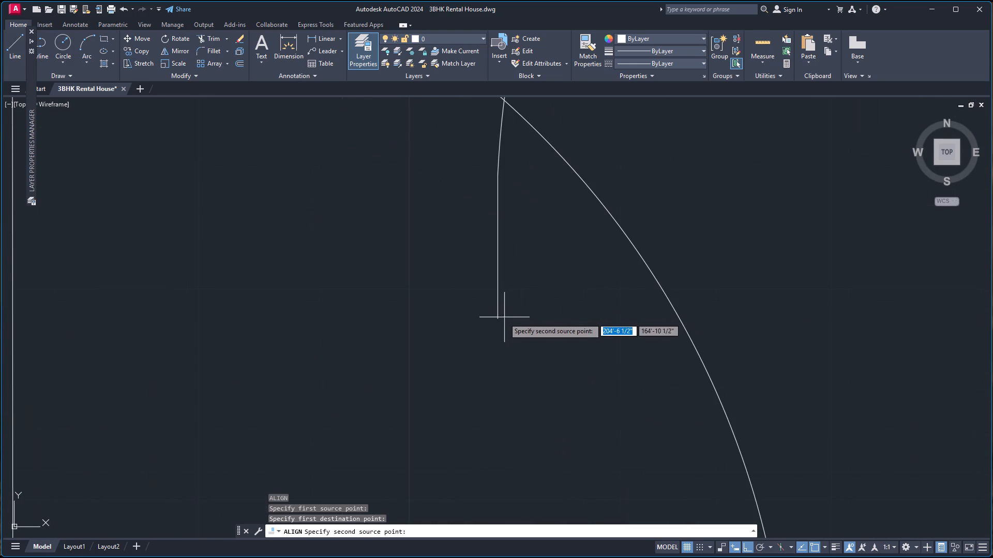
click(500, 318)
scroll(417, 339, down, 4)
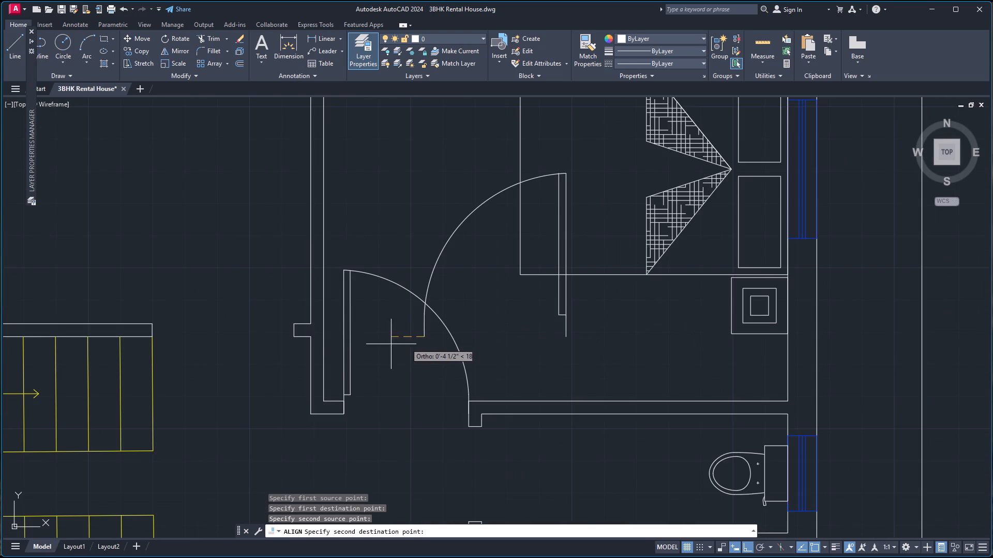
scroll(271, 347, down, 3)
scroll(232, 339, up, 5)
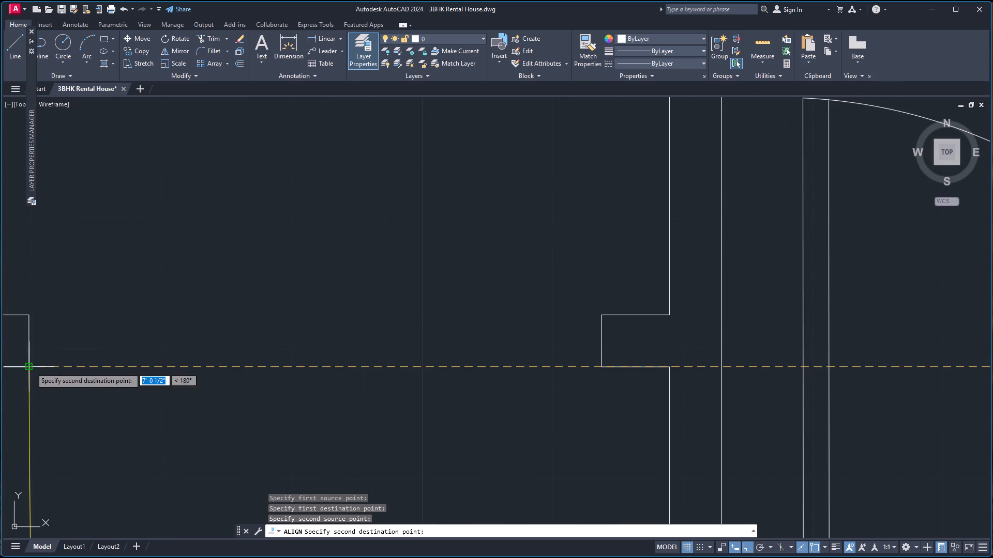
click(31, 367)
key(Return)
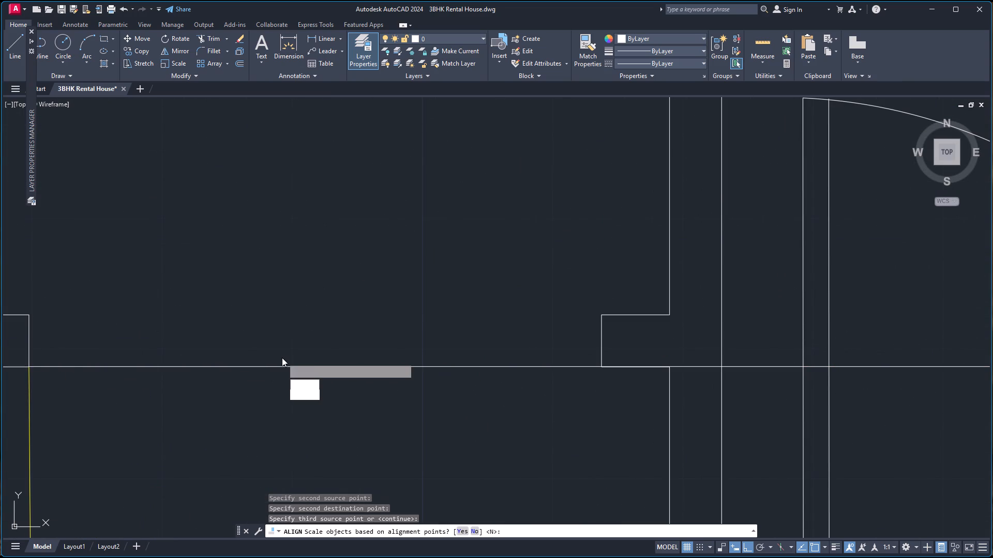
key(Up)
key(Return)
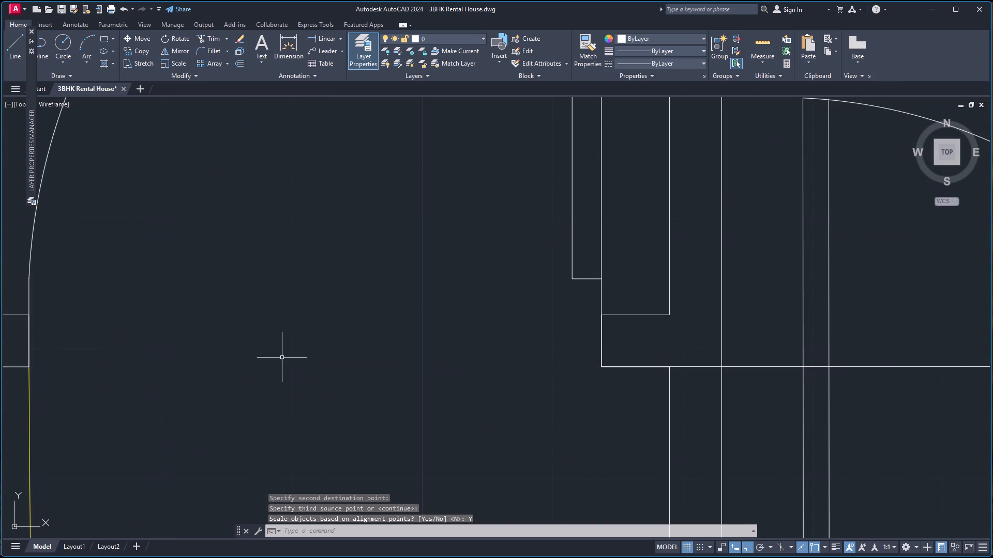
scroll(408, 343, down, 4)
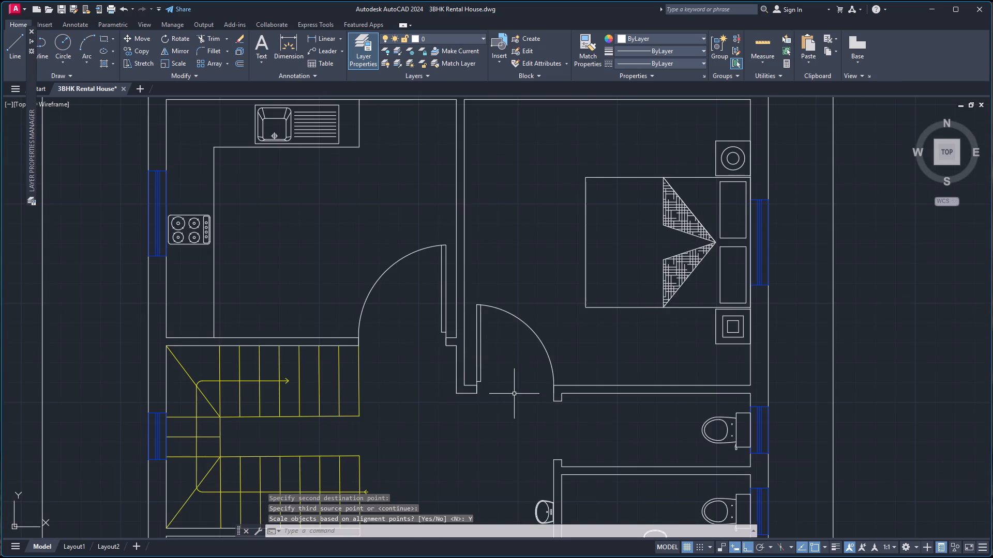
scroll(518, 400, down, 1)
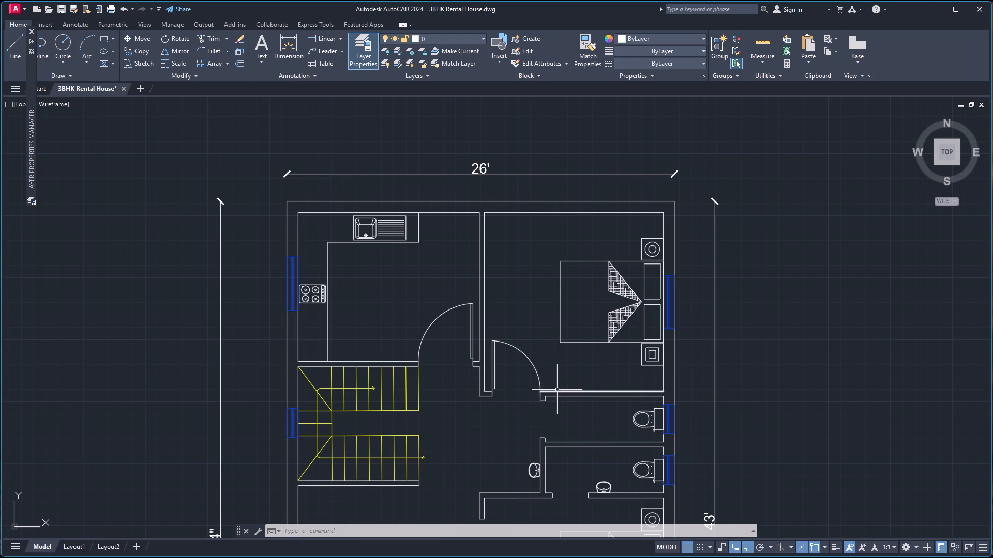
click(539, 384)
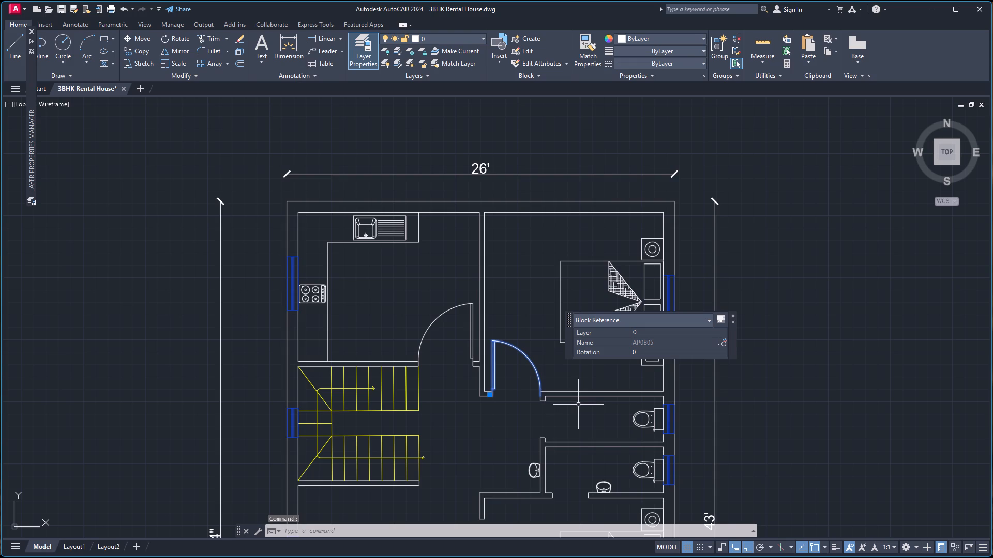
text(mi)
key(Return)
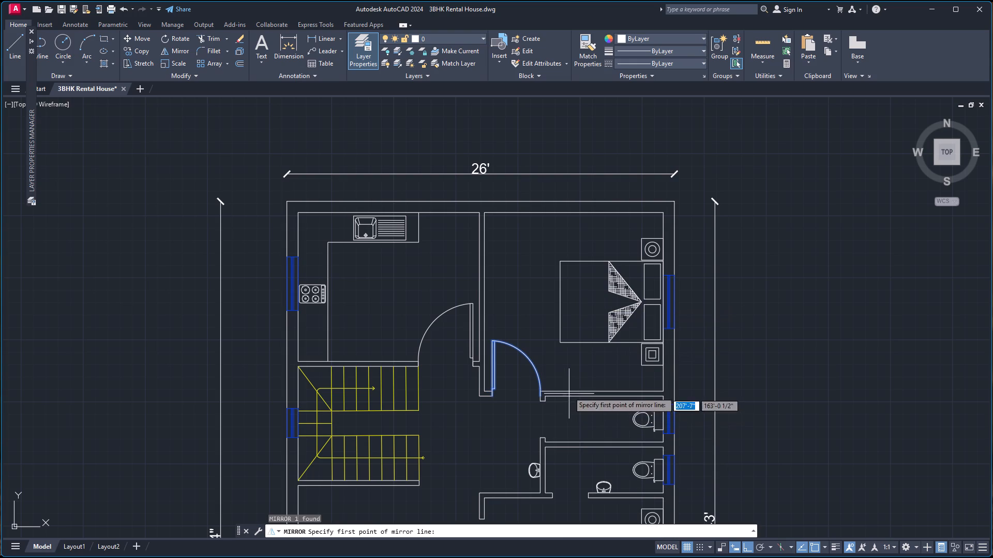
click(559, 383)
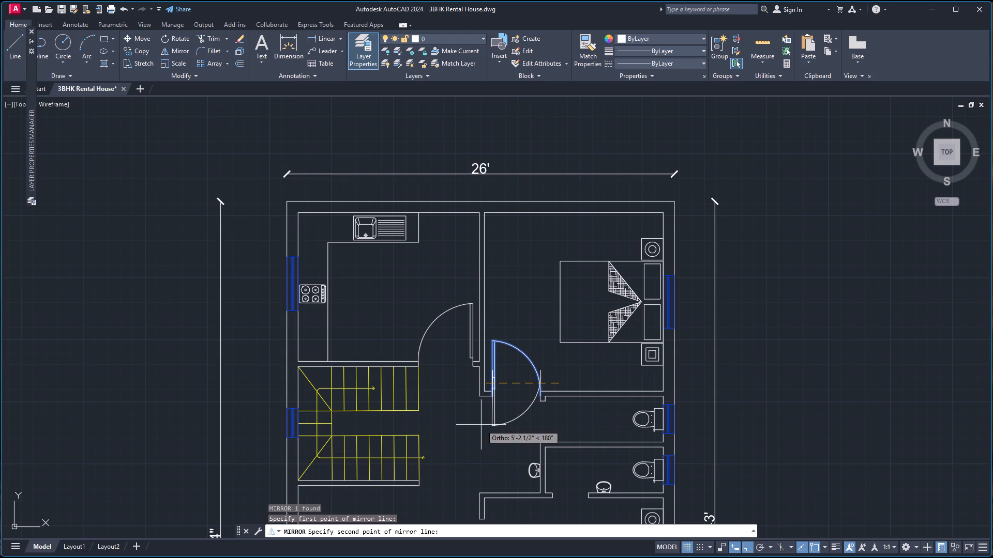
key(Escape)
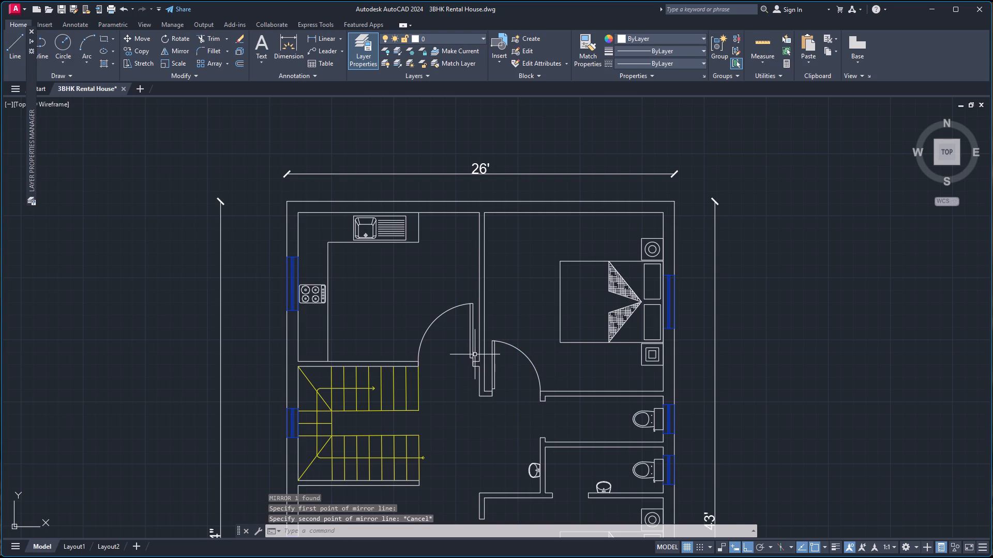
Mirror the kitchen door across a roughly horizontal line south of its opening, over the upper stair flight, keeping the source door.
click(473, 352)
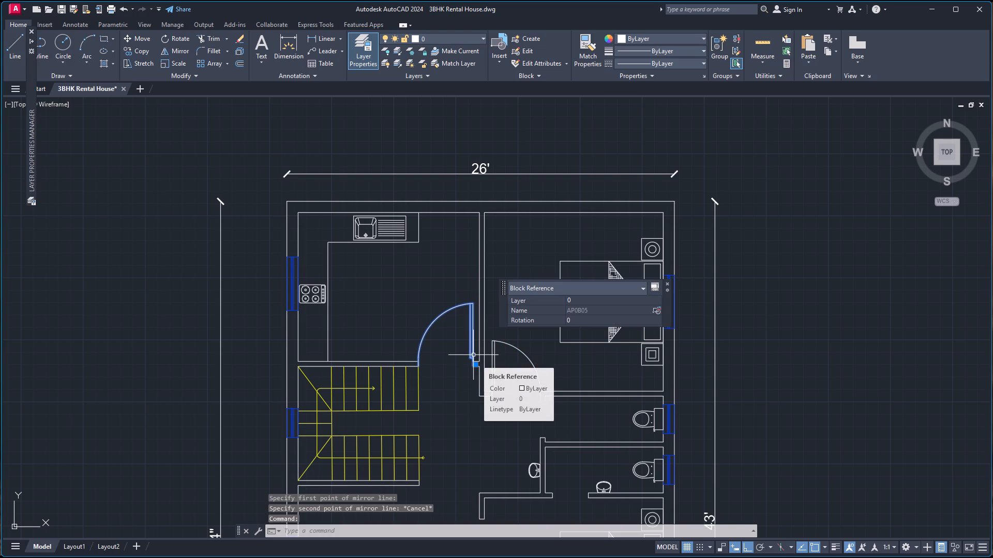
text(mi)
key(Return)
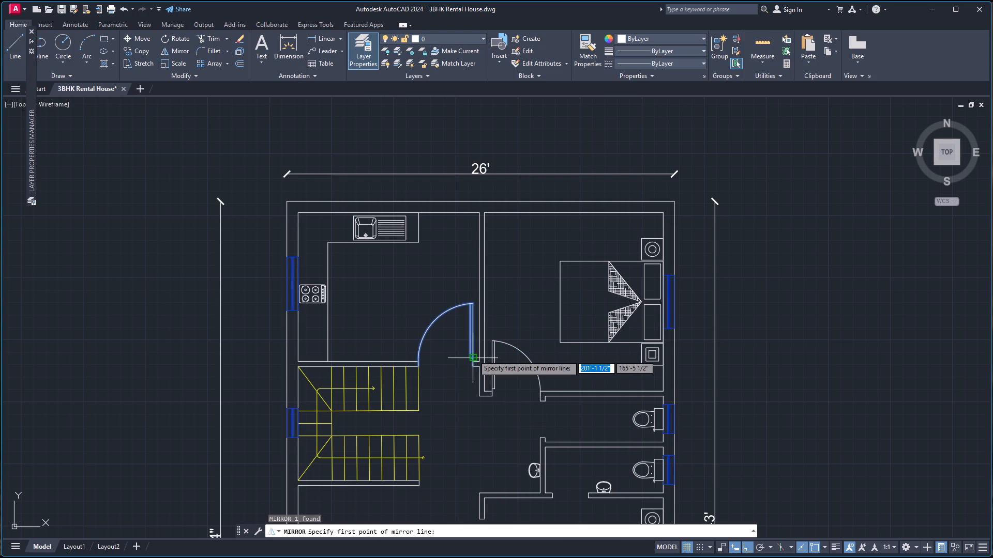
click(473, 392)
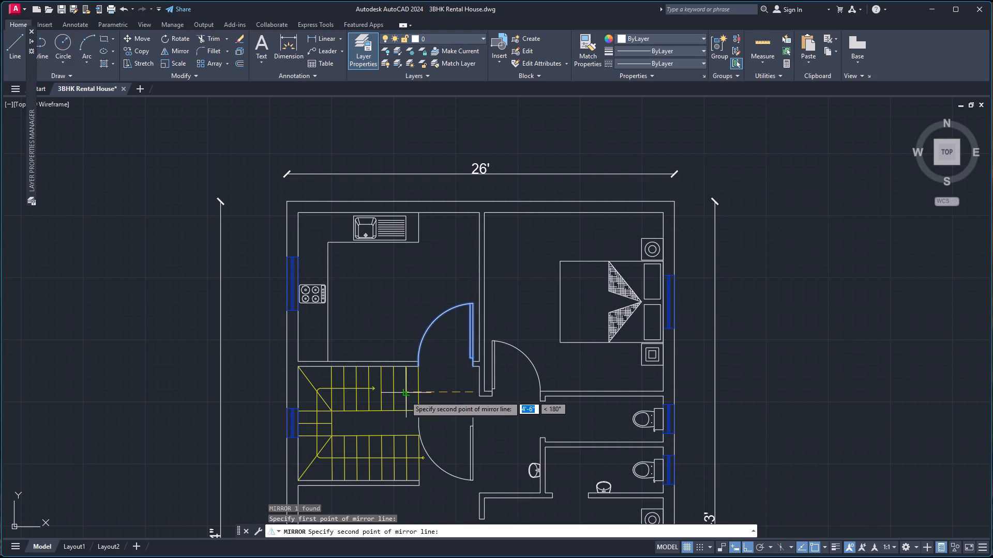
click(405, 396)
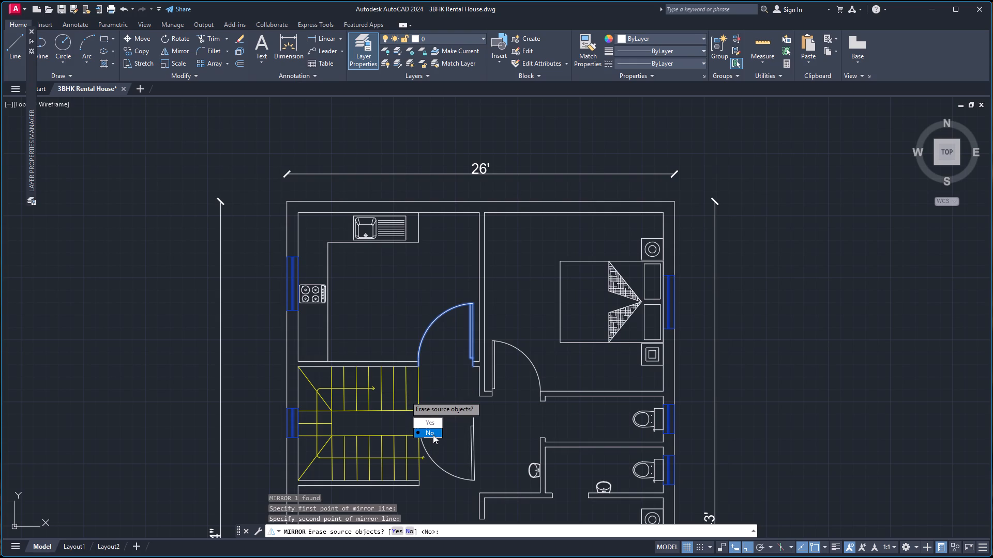
drag(433, 432, 405, 396)
click(473, 419)
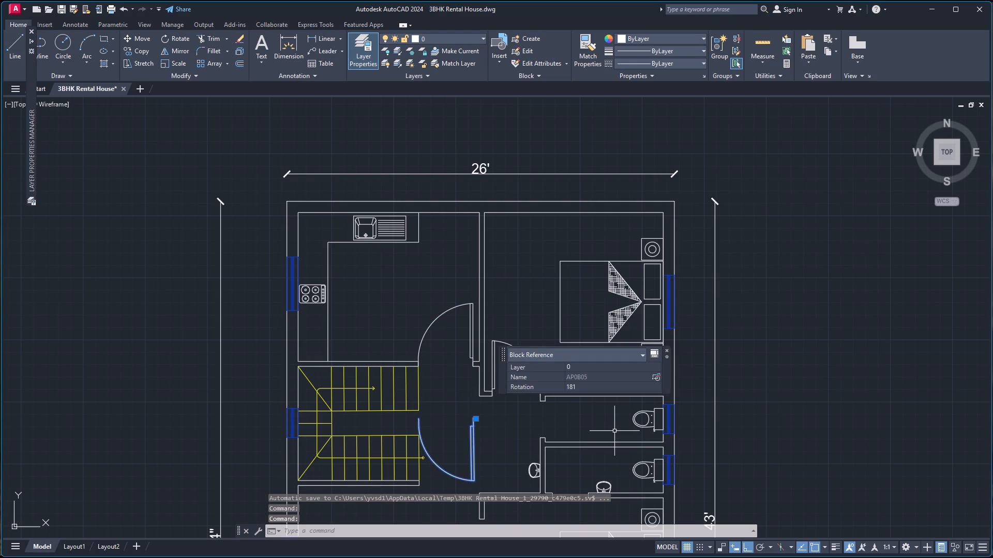
key(Escape)
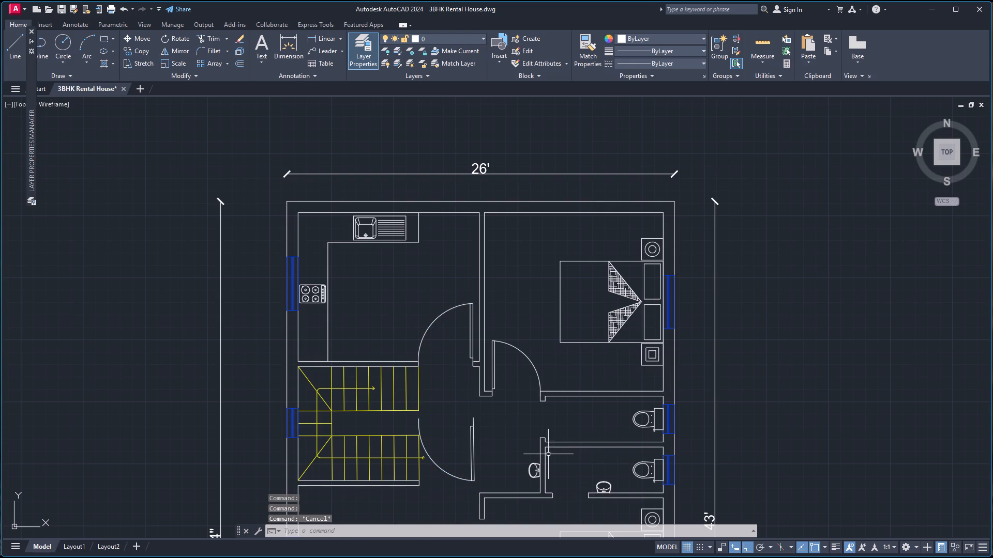
Align the mirrored door beside the stairs to the northern toilet opening's west corners, hinge at the north wall end, scaling it to fit.
scroll(501, 432, up, 2)
click(429, 431)
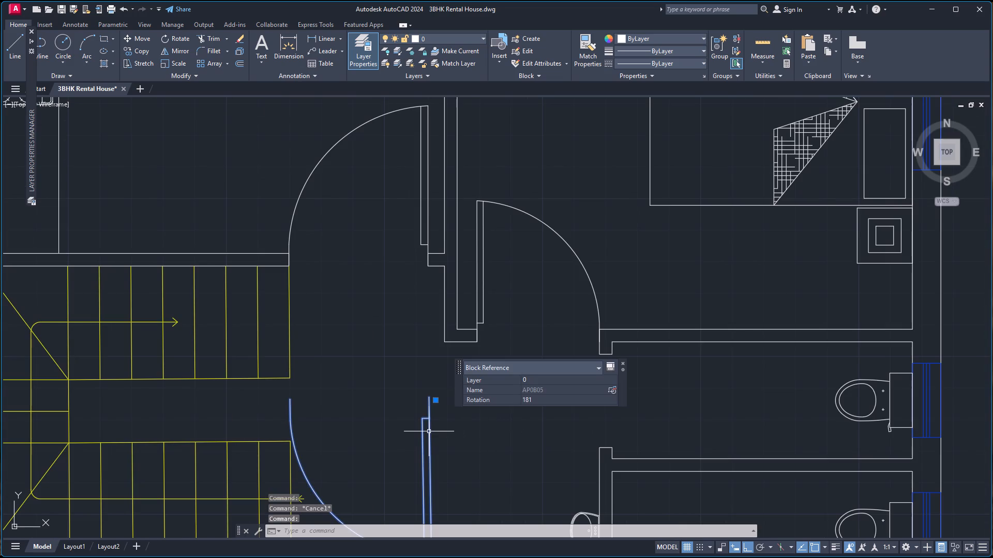
text(al)
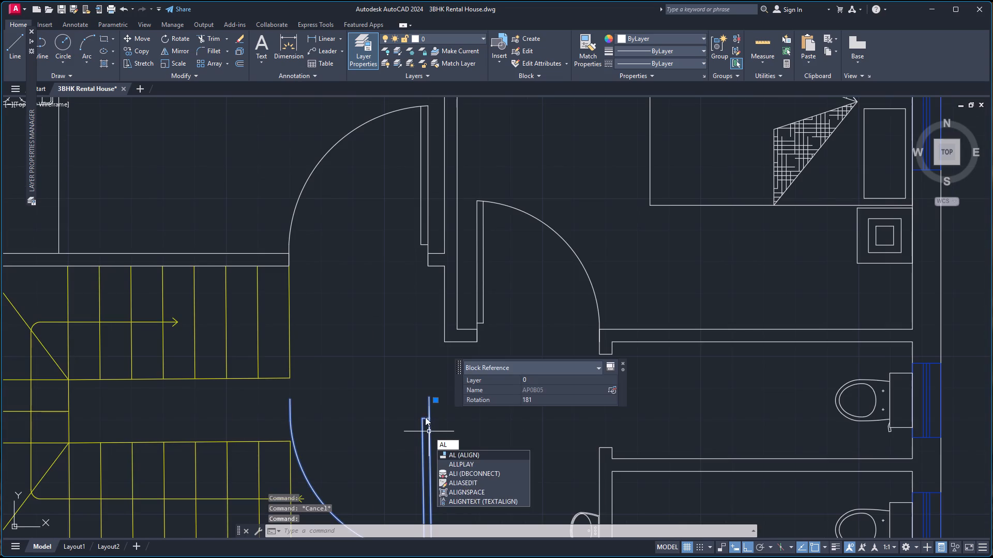
key(Return)
scroll(424, 410, up, 4)
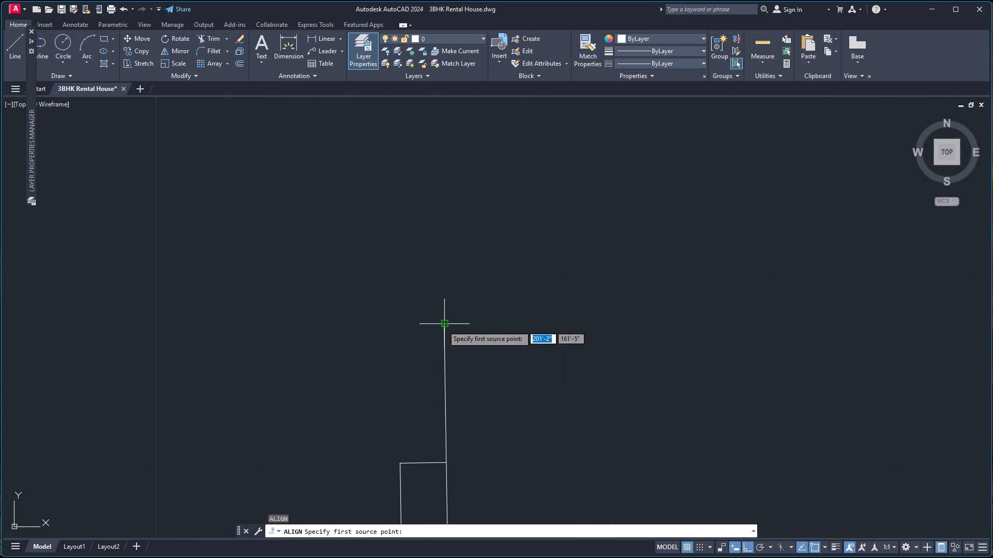
click(443, 326)
scroll(491, 330, down, 5)
scroll(582, 313, up, 2)
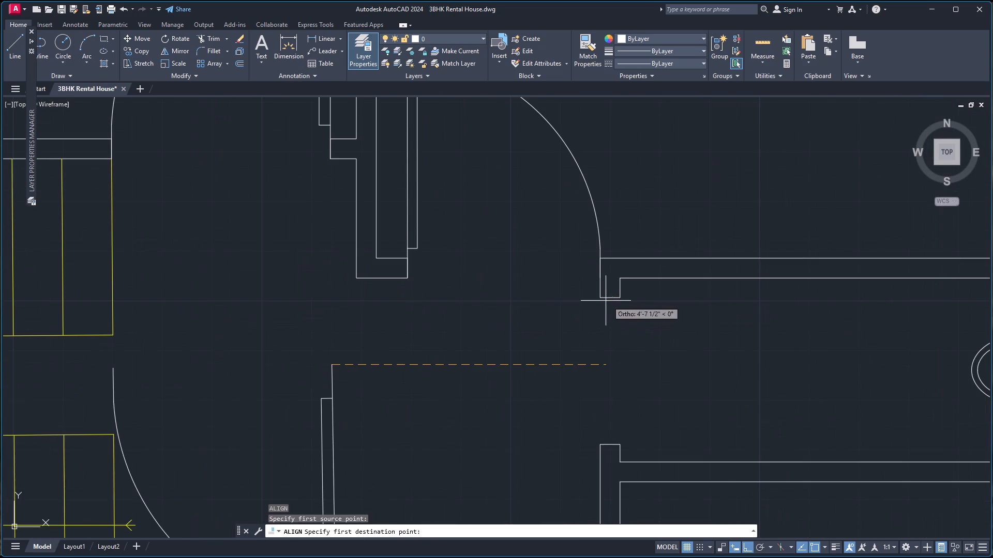
click(601, 298)
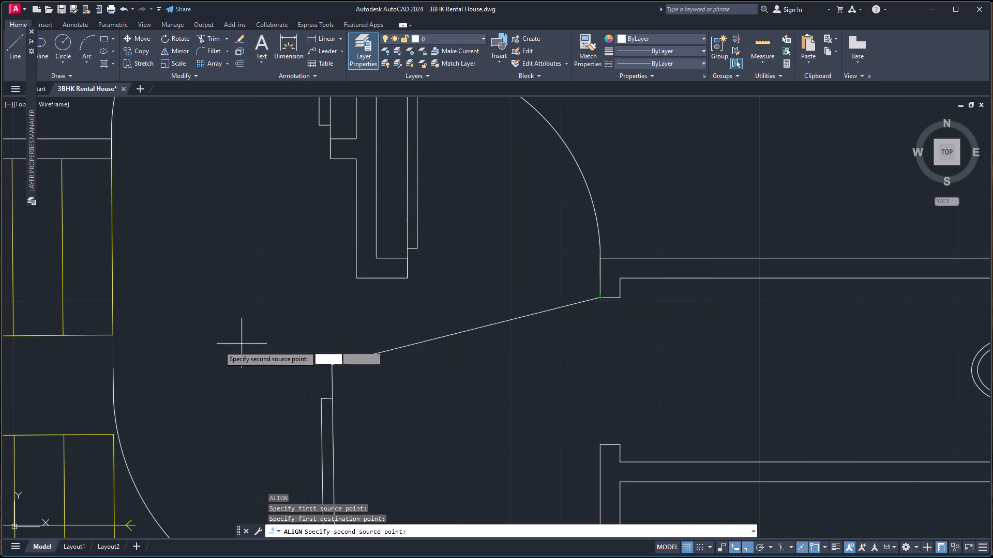
click(114, 370)
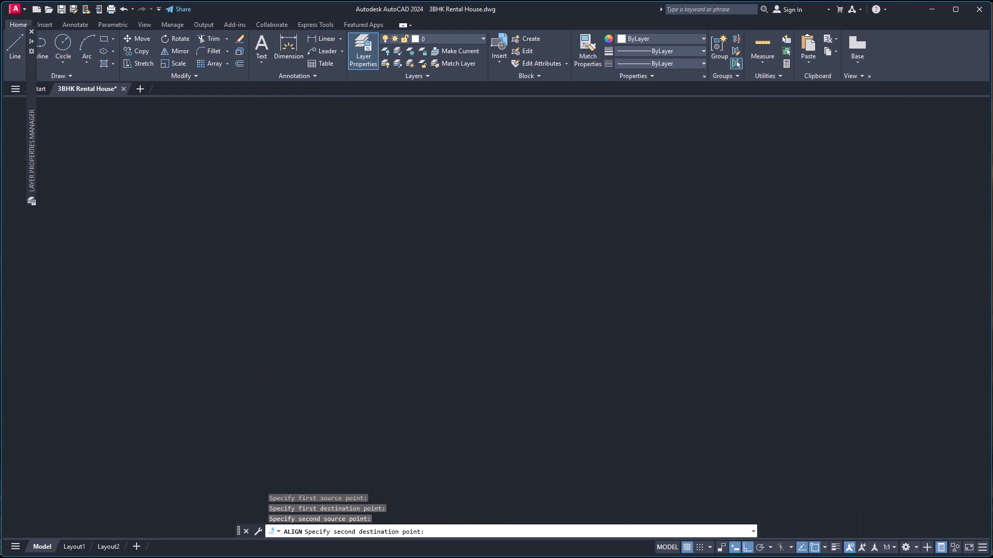
click(599, 443)
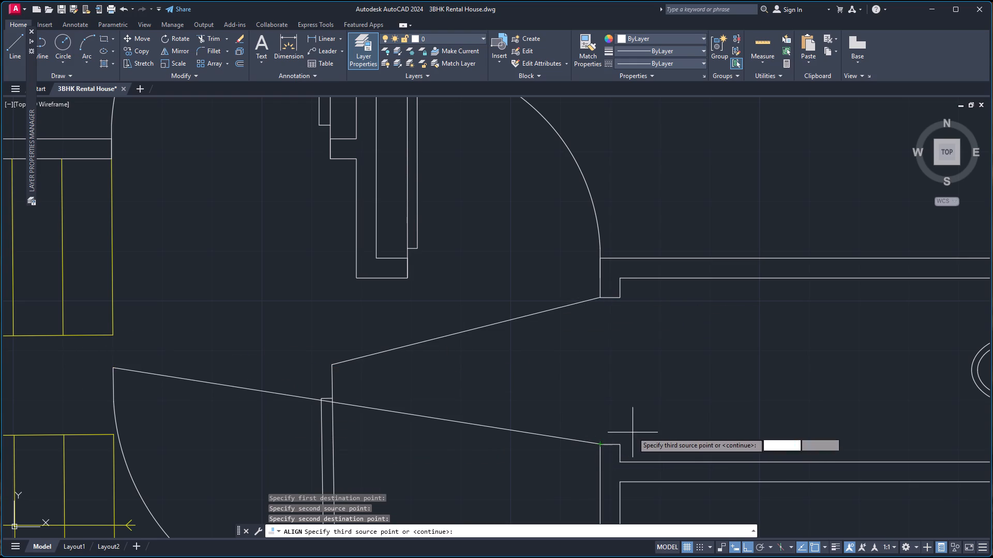
key(Return)
key(Up)
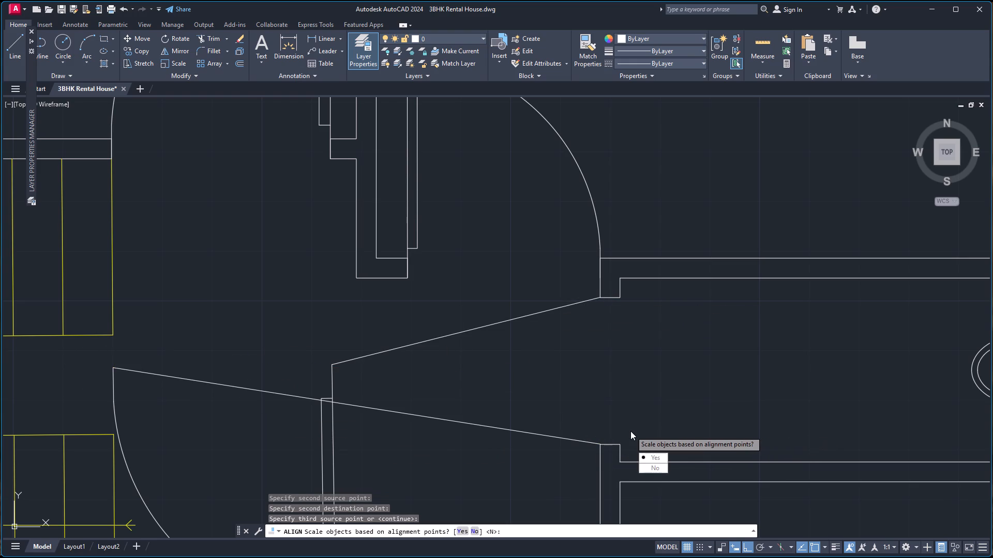
key(Return)
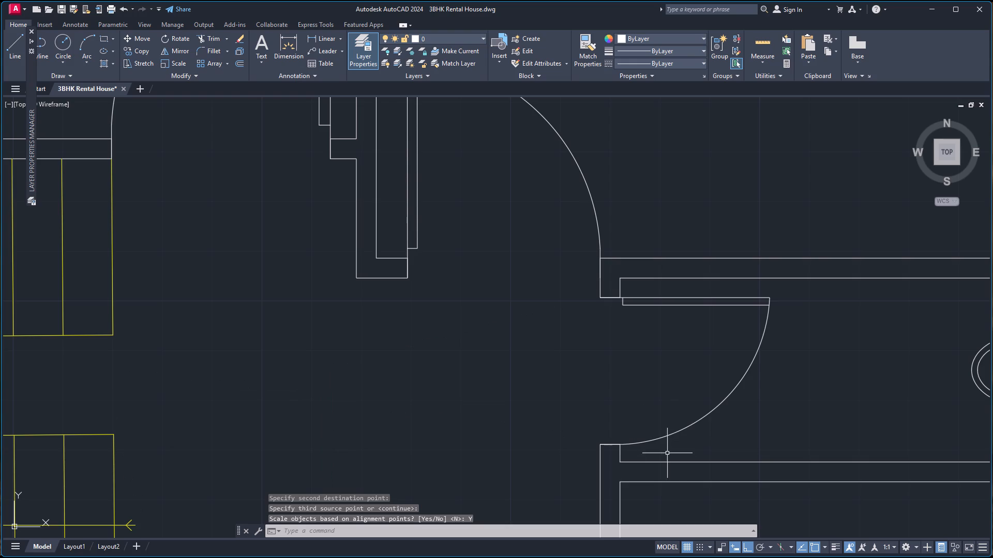
scroll(656, 453, up, 4)
scroll(489, 443, up, 1)
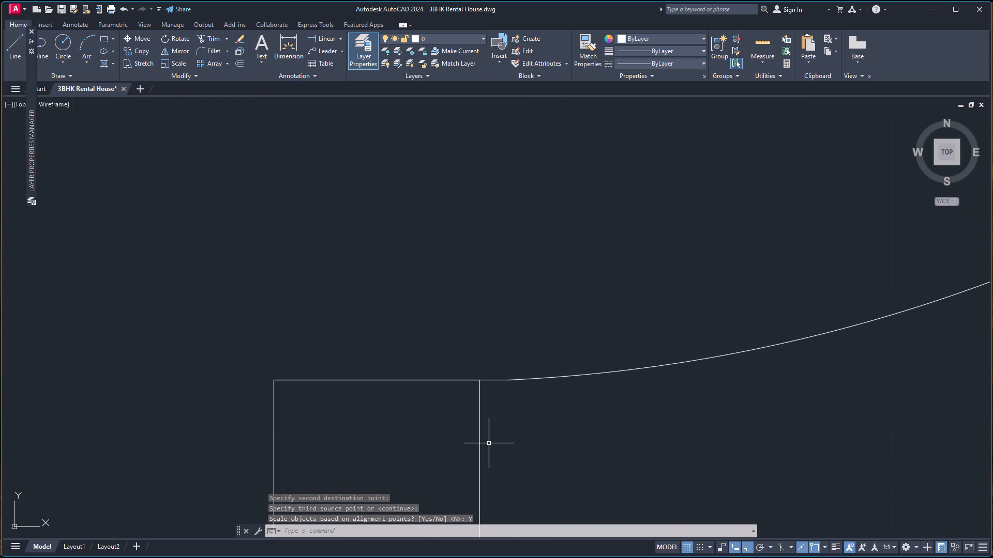
scroll(490, 443, down, 4)
scroll(535, 437, down, 2)
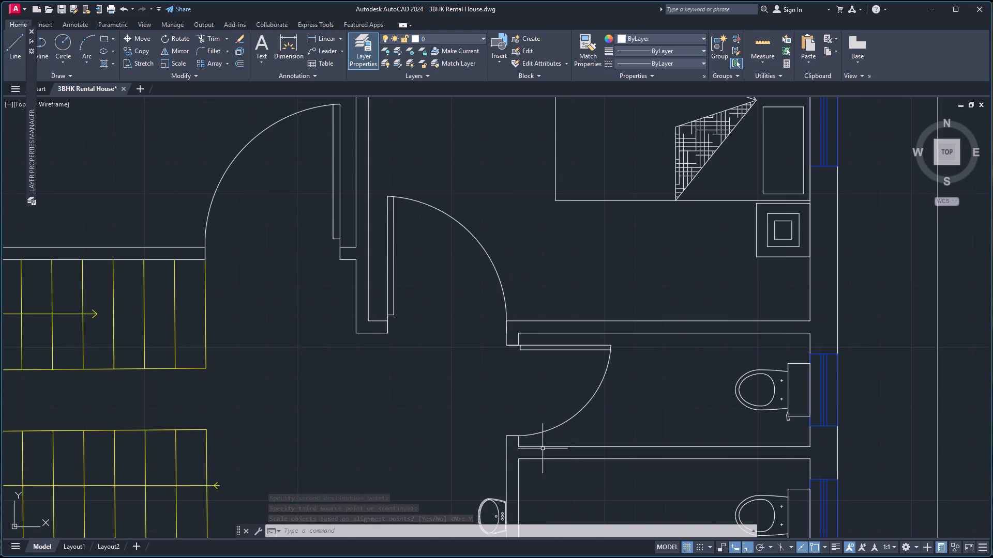
scroll(547, 456, down, 1)
scroll(550, 471, up, 2)
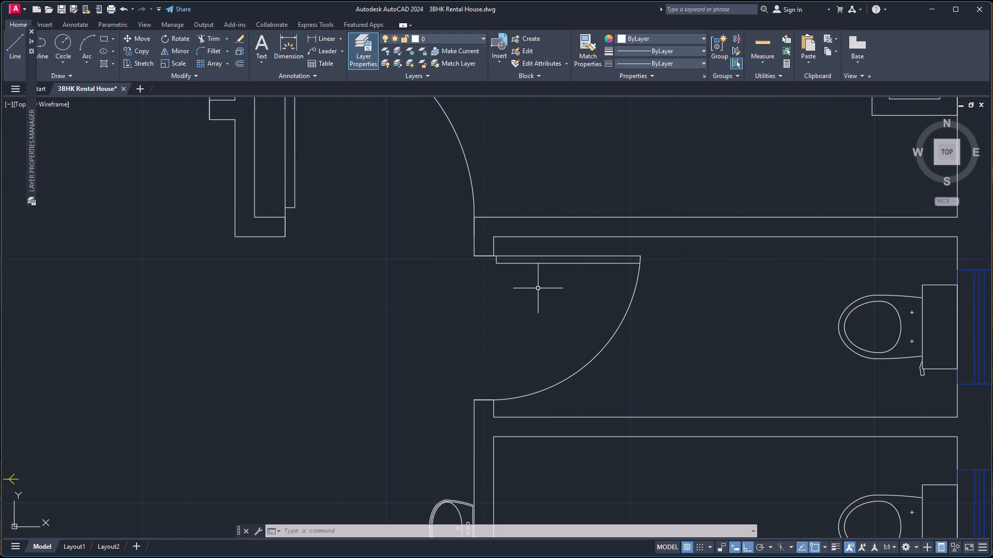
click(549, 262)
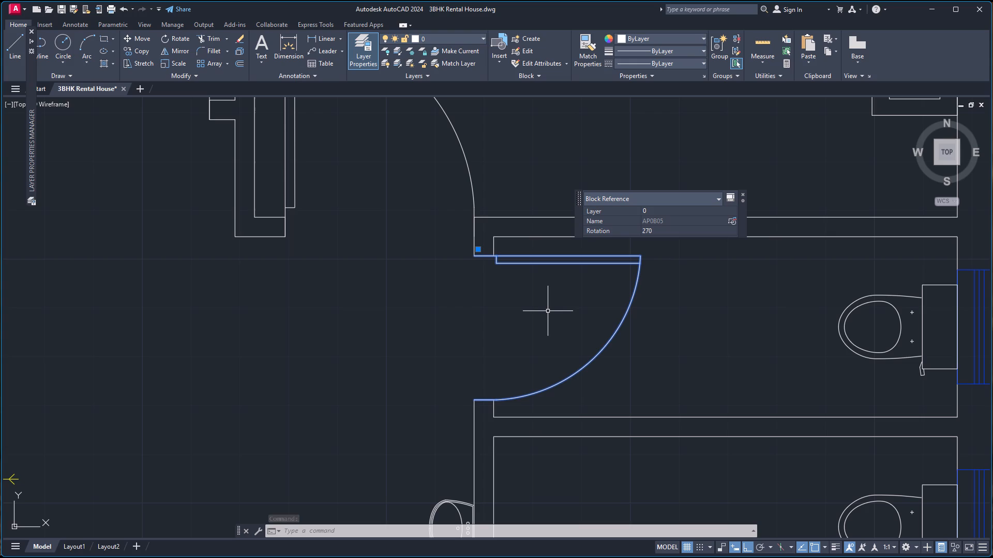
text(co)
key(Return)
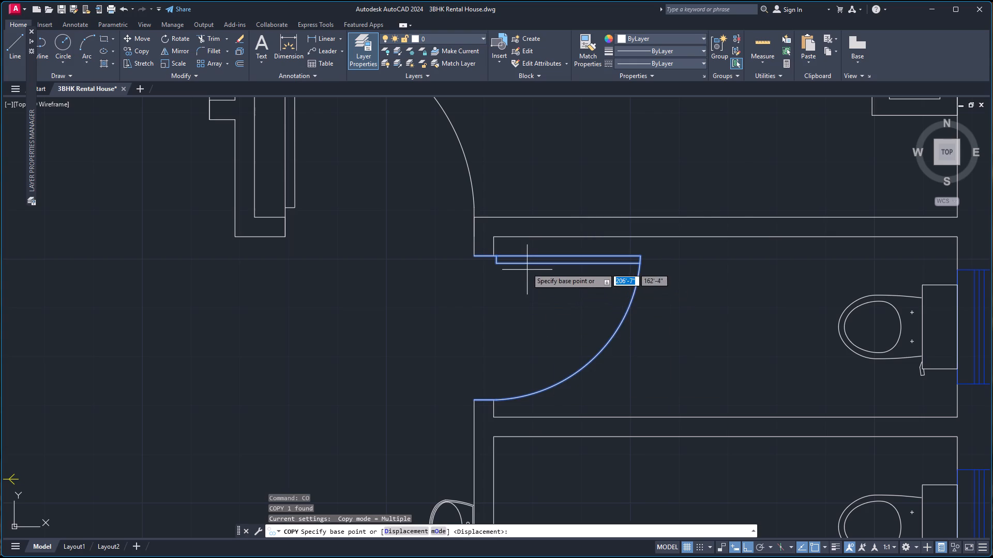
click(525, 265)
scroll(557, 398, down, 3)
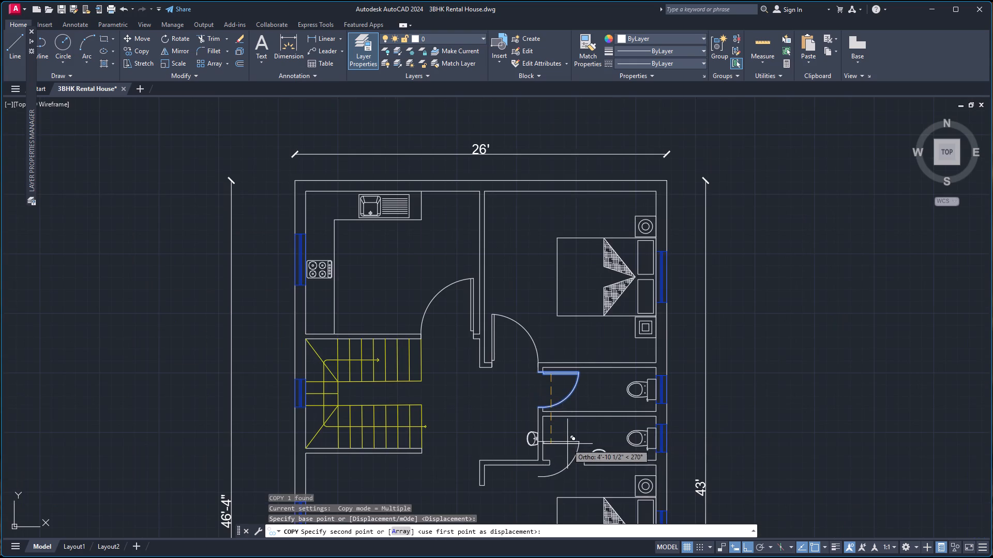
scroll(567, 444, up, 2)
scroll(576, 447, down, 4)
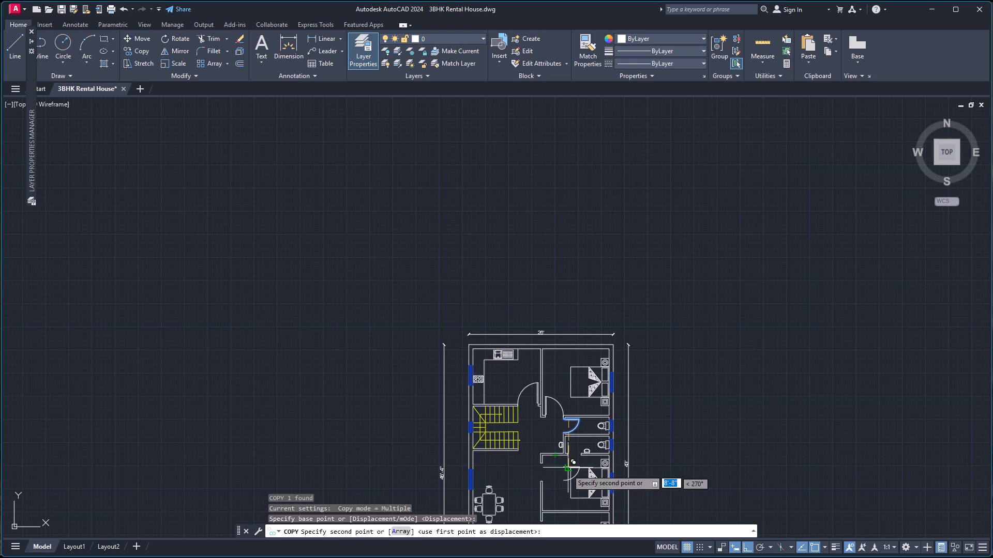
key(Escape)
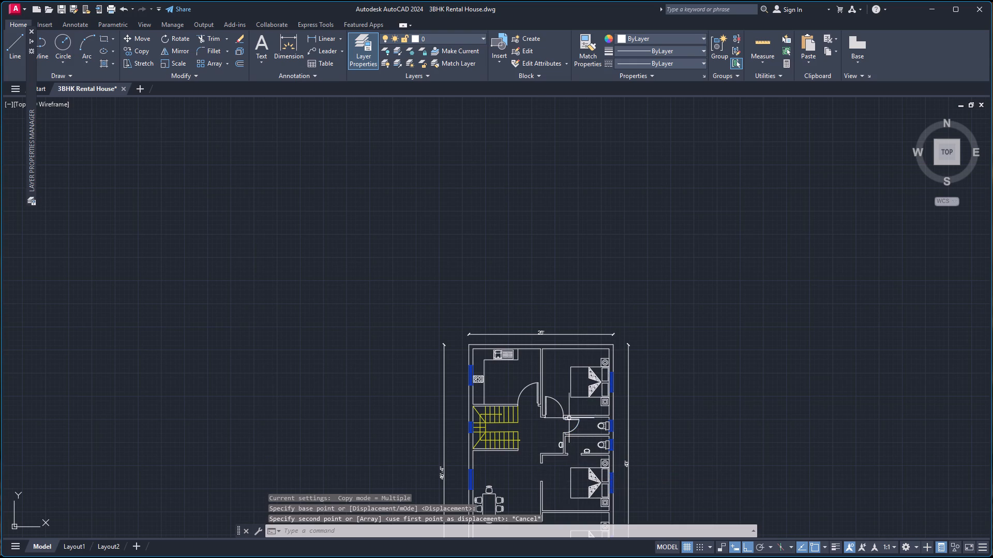
Copy the northern toilet door from its hinge corner about 9'-5 1/2" straight south into the middle bedroom.
scroll(569, 413, up, 6)
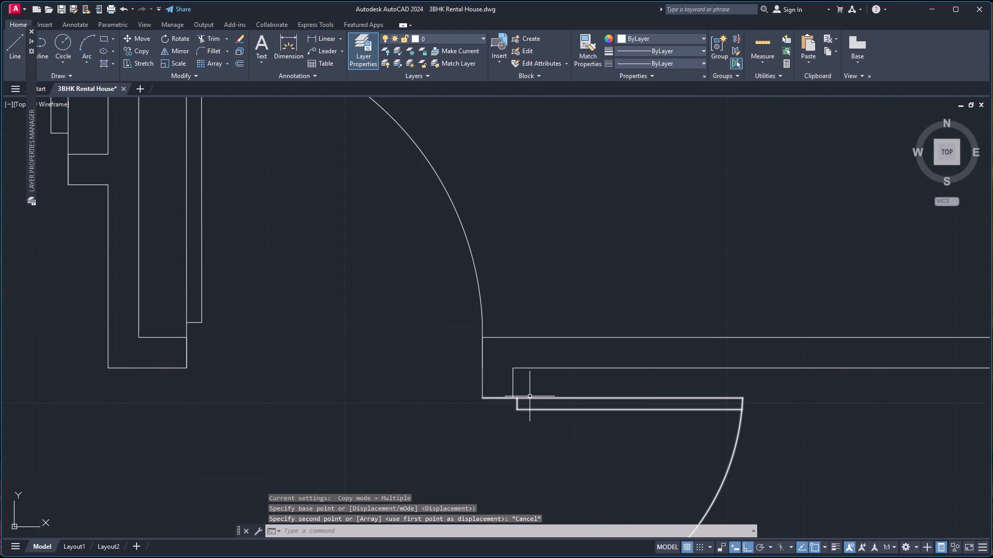
click(530, 396)
click(534, 415)
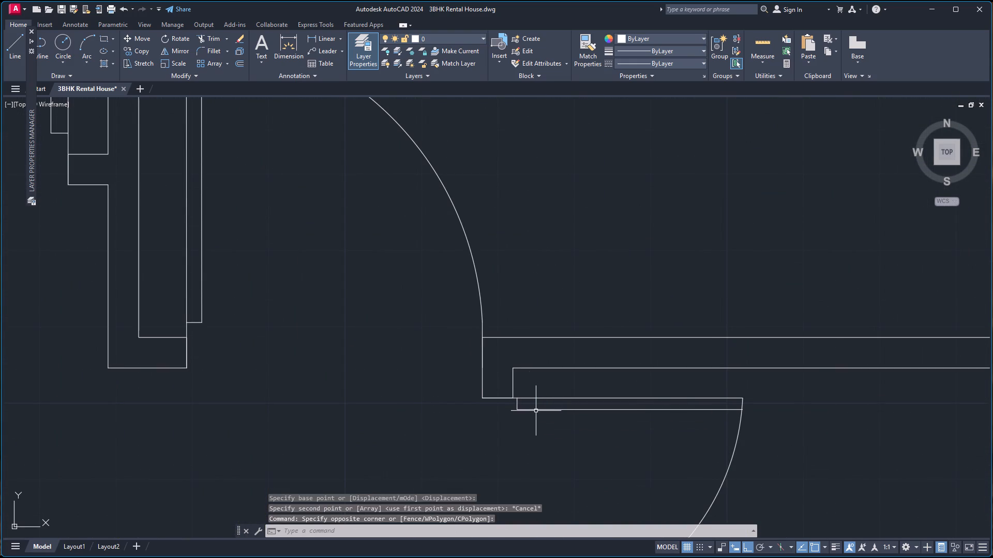
click(536, 410)
key(c)
key(o)
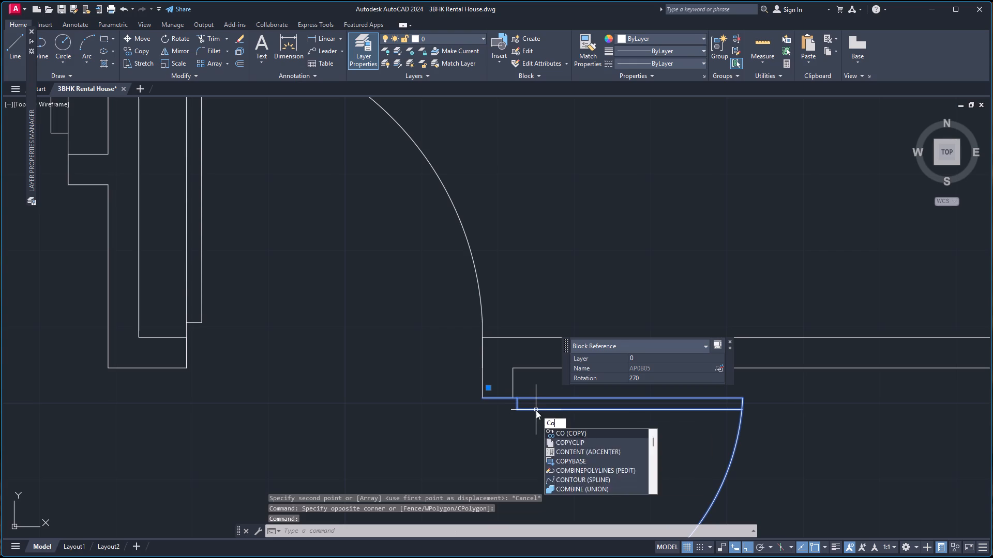
key(Return)
scroll(524, 395, up, 3)
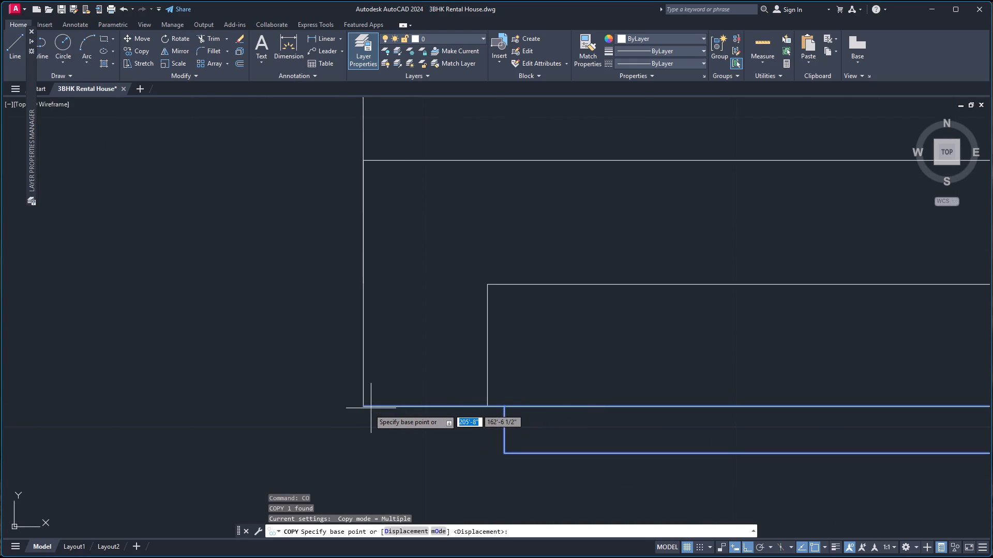
click(366, 409)
scroll(368, 409, down, 5)
scroll(369, 470, down, 2)
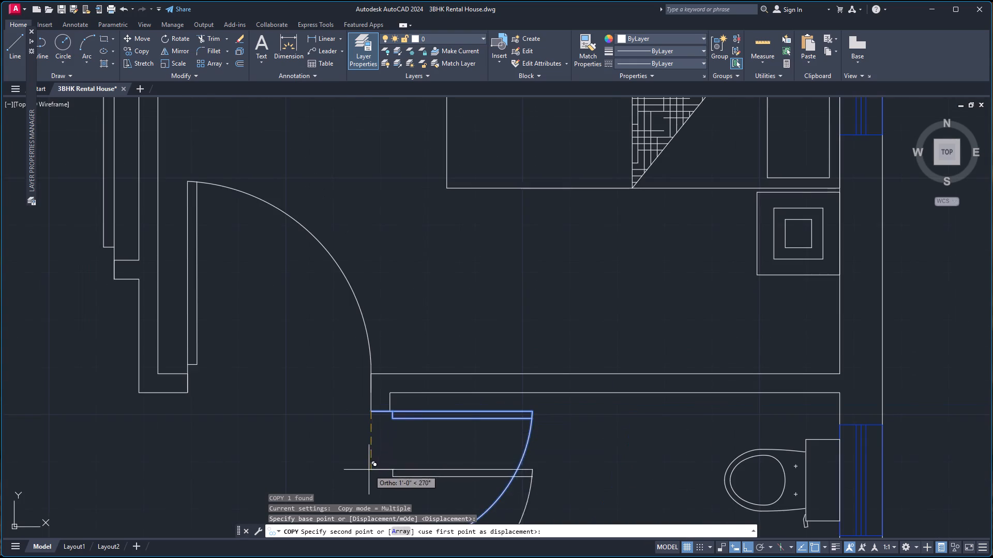
scroll(369, 470, down, 4)
scroll(365, 495, up, 5)
scroll(352, 461, down, 4)
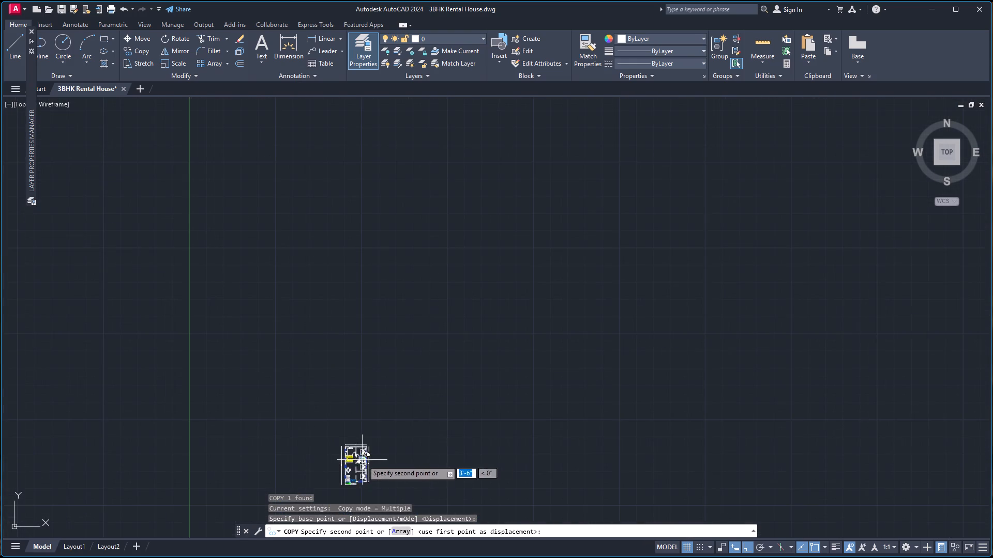
scroll(365, 469, up, 4)
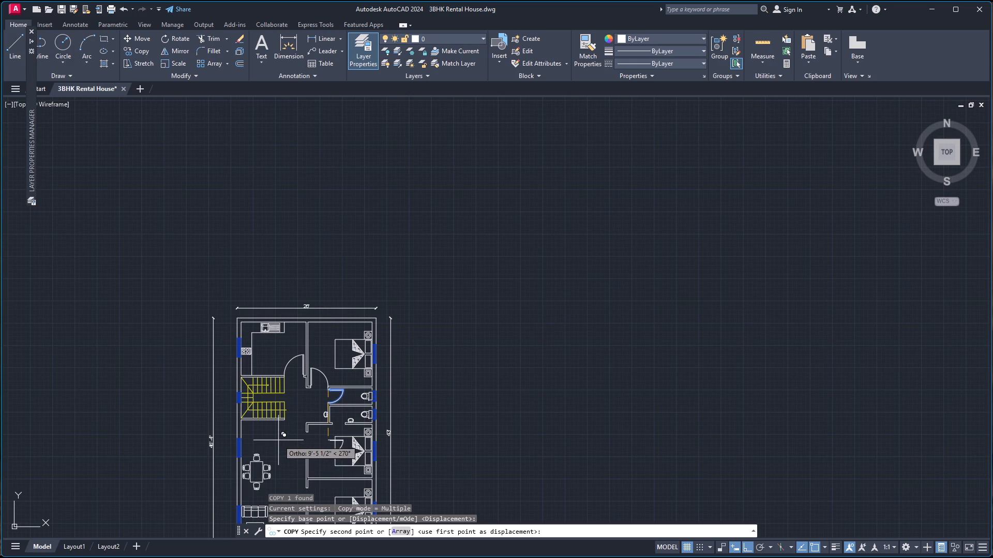
click(278, 440)
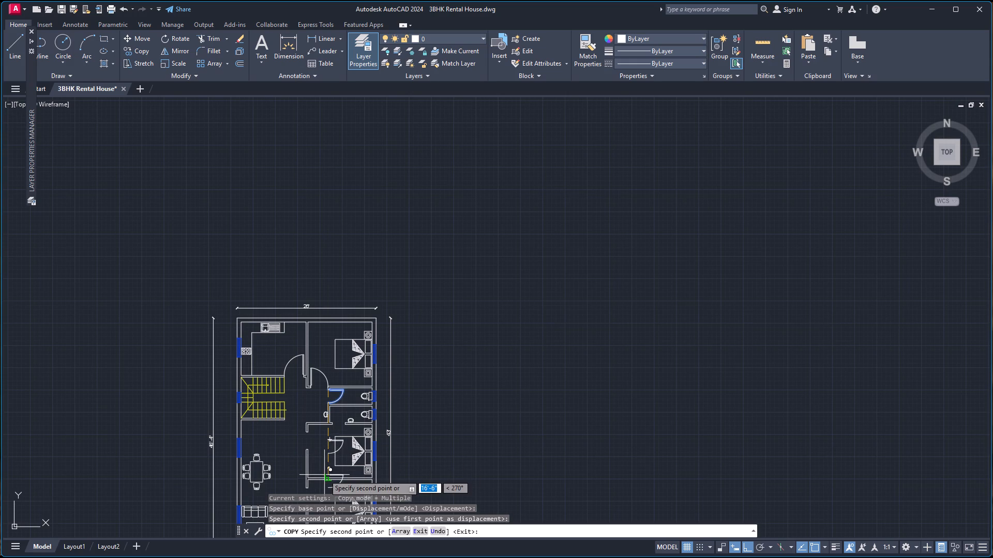
Place another copy of the toilet door straight south in the southern bedroom, over the bed's northwest corner.
scroll(328, 462, down, 3)
scroll(323, 477, up, 3)
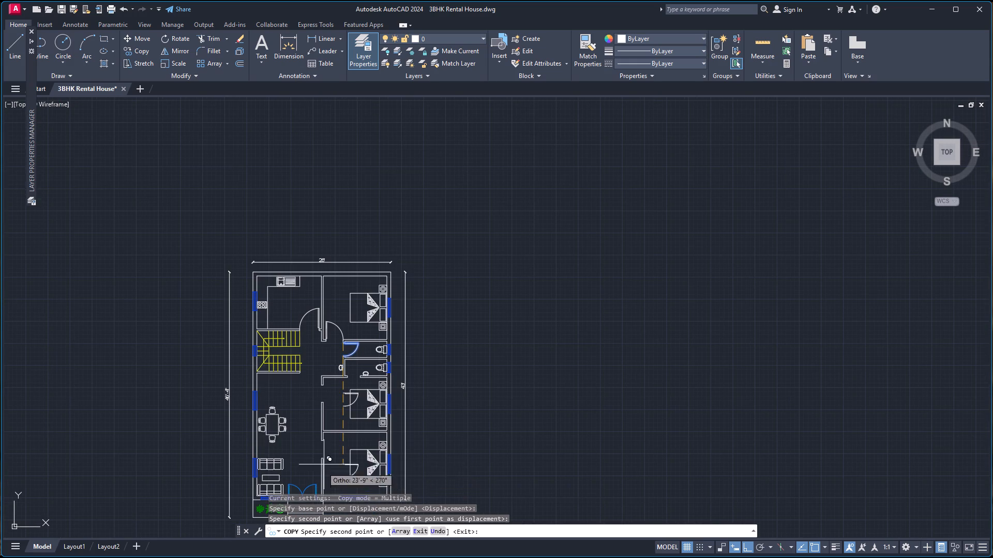
click(335, 447)
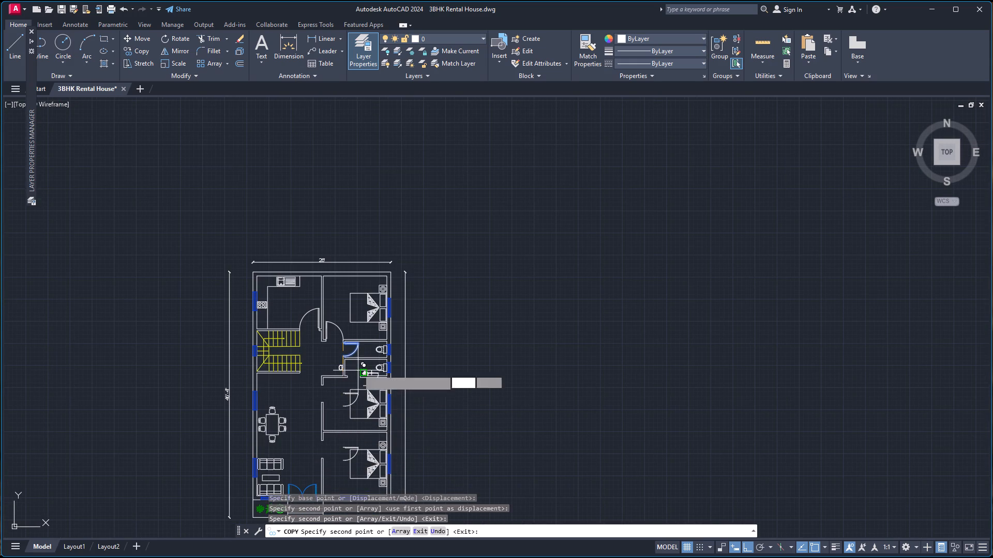
Place a further door copy in the southern toilet, northwest of the washbasin, with ortho off, restoring ortho before ending the copy.
scroll(359, 365, up, 4)
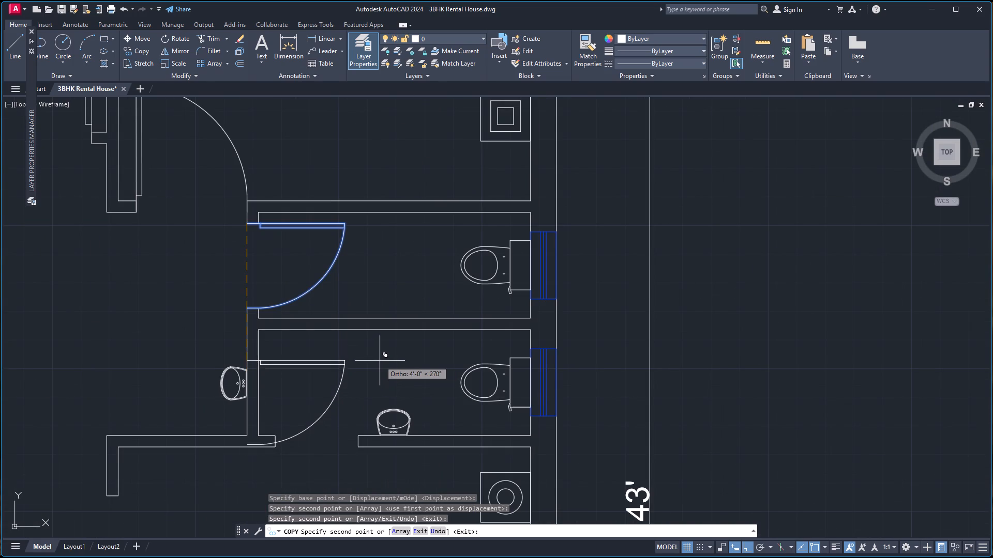
key(F8)
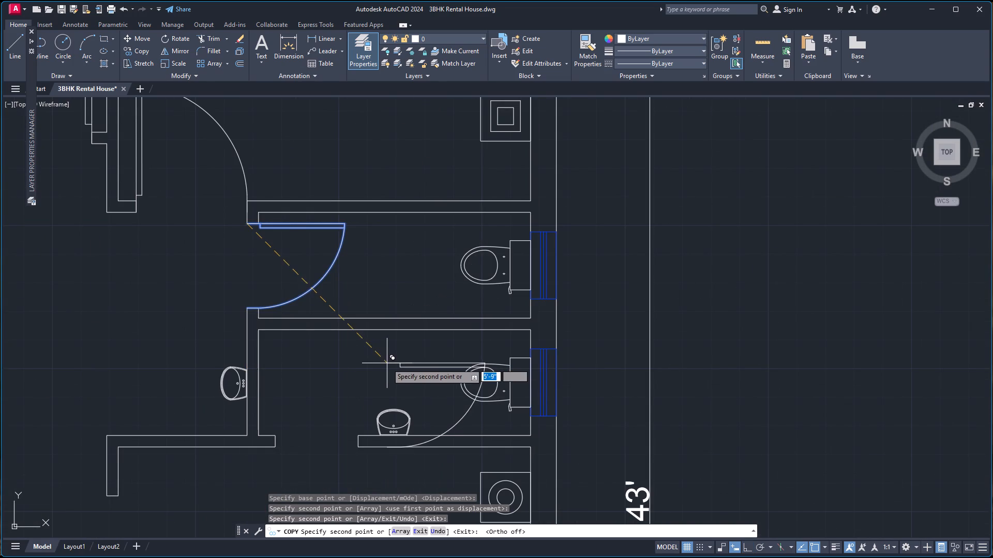
click(368, 366)
key(F8)
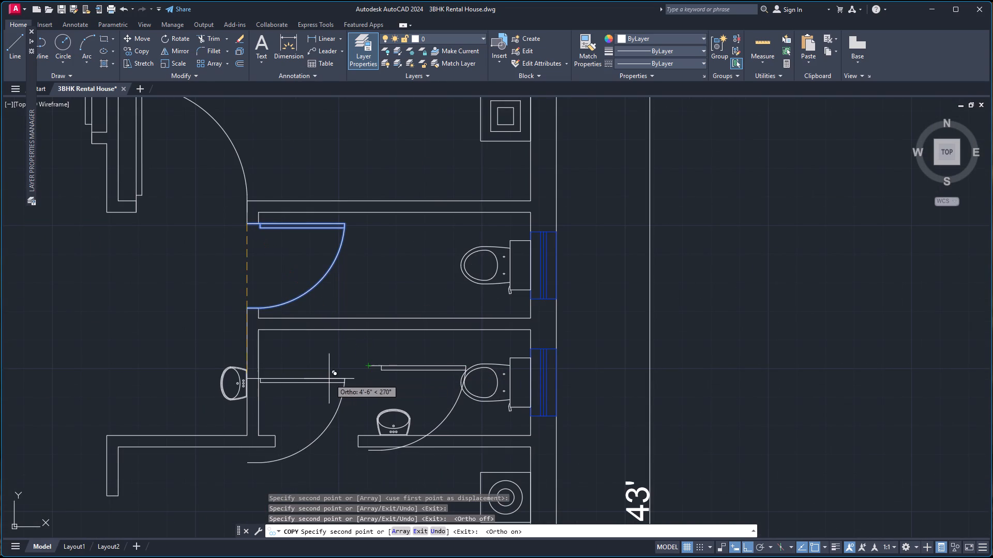
key(Escape)
Align the middle bedroom's door copy to its west opening's outer corners, hinge at the north wall end, scaling it to fit.
scroll(461, 394, down, 4)
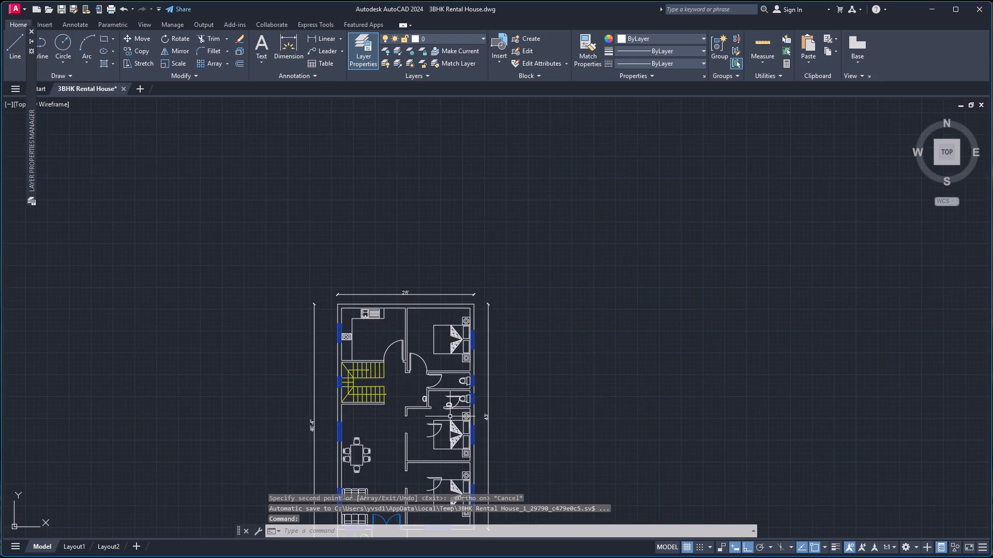
scroll(447, 422, down, 1)
scroll(431, 446, up, 5)
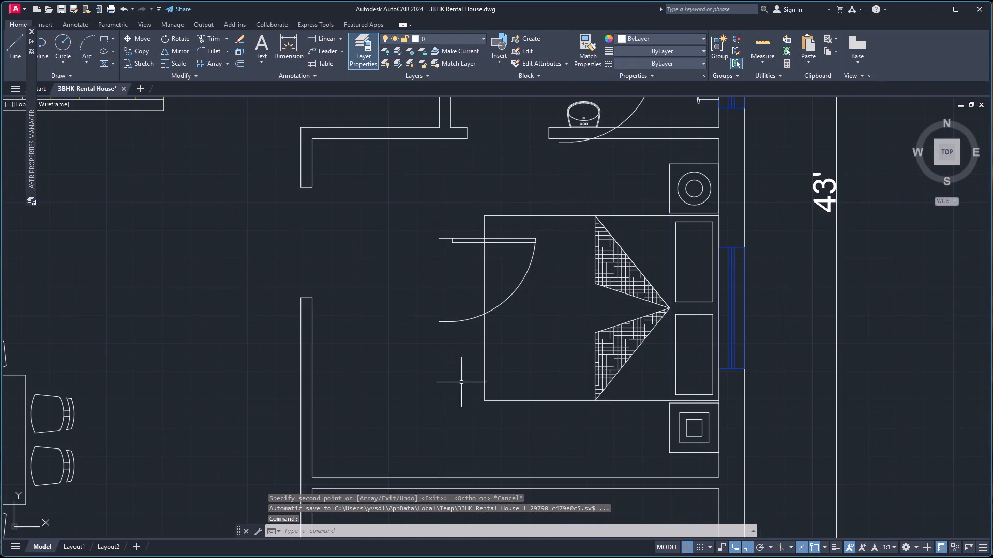
click(463, 238)
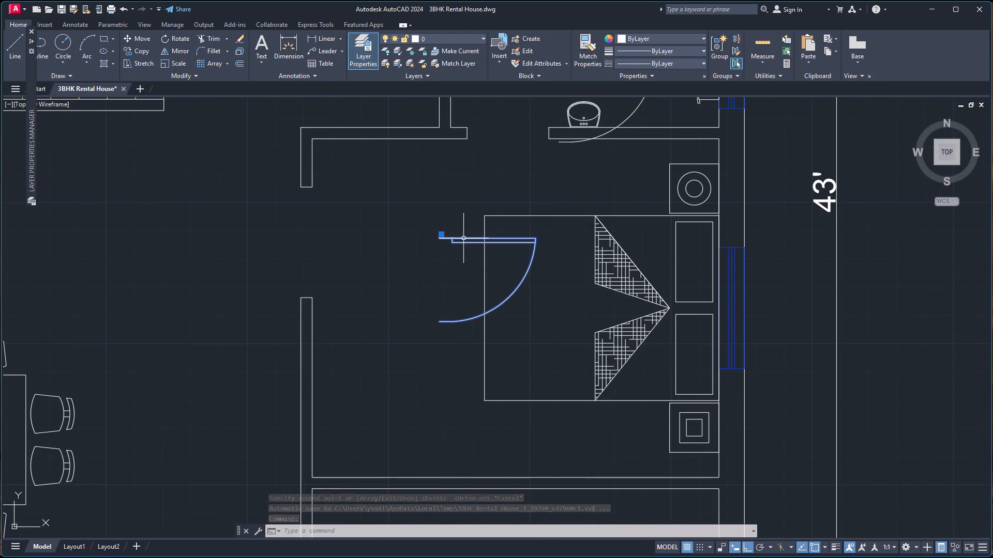
text(al)
key(Return)
scroll(449, 242, up, 2)
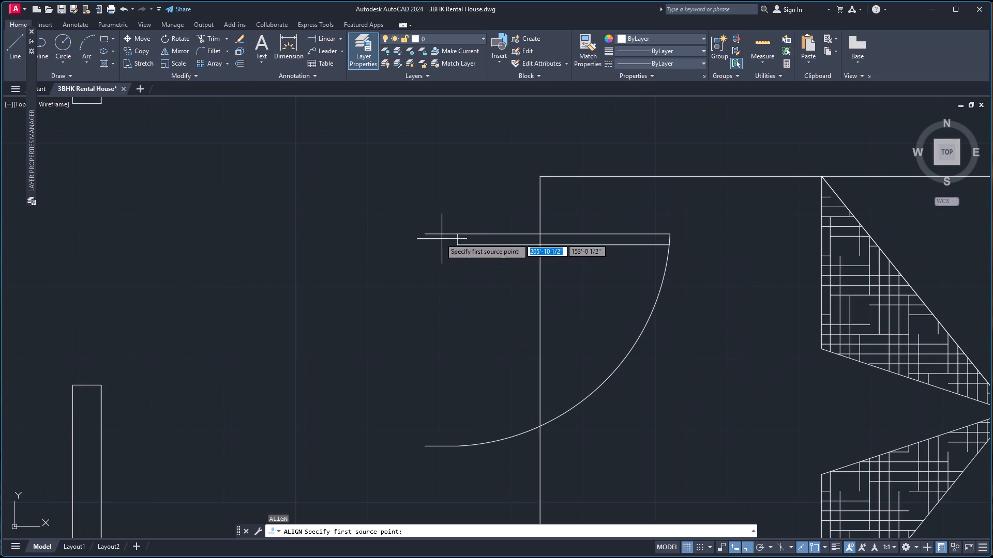
click(427, 235)
scroll(283, 245, down, 4)
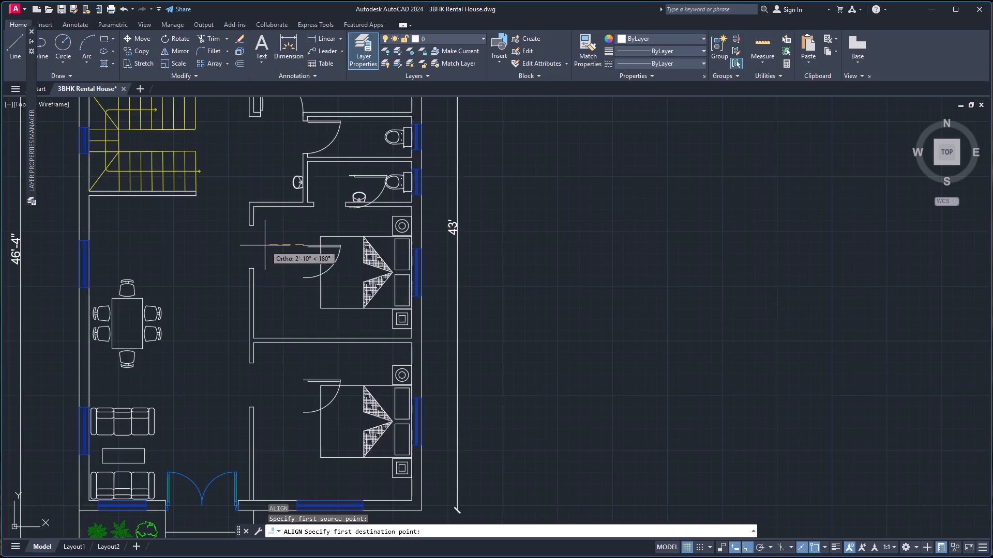
scroll(254, 238, up, 3)
click(236, 189)
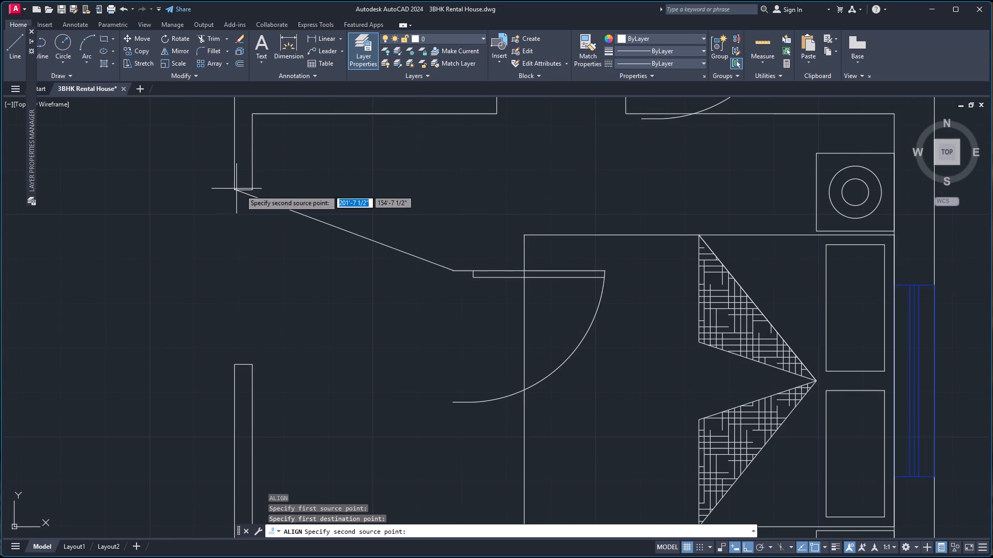
click(452, 400)
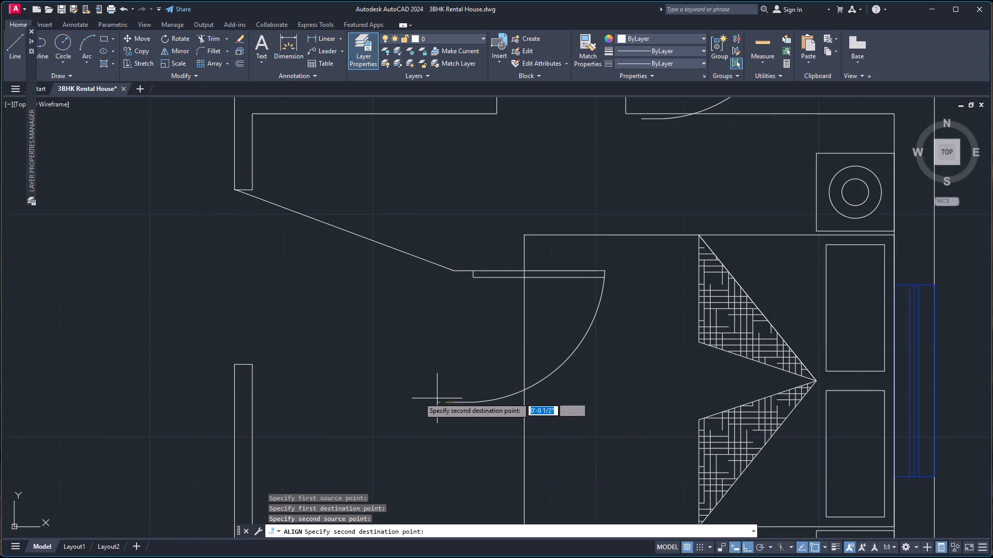
click(232, 364)
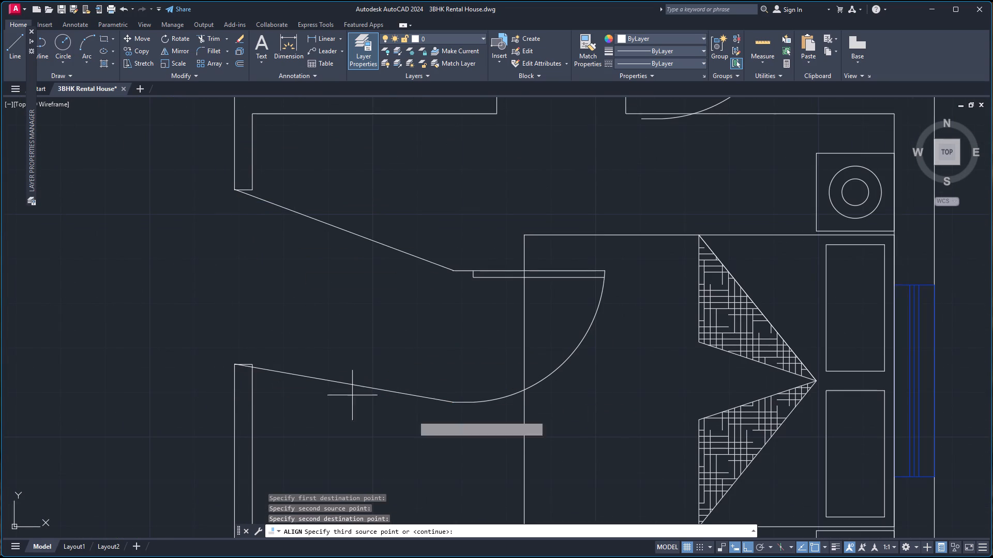
key(Return)
key(Up)
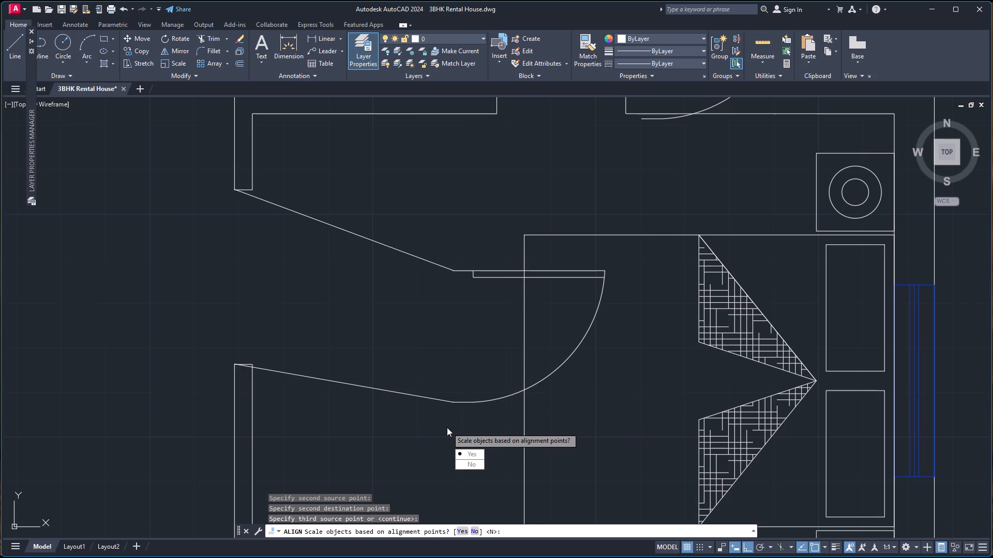
key(Return)
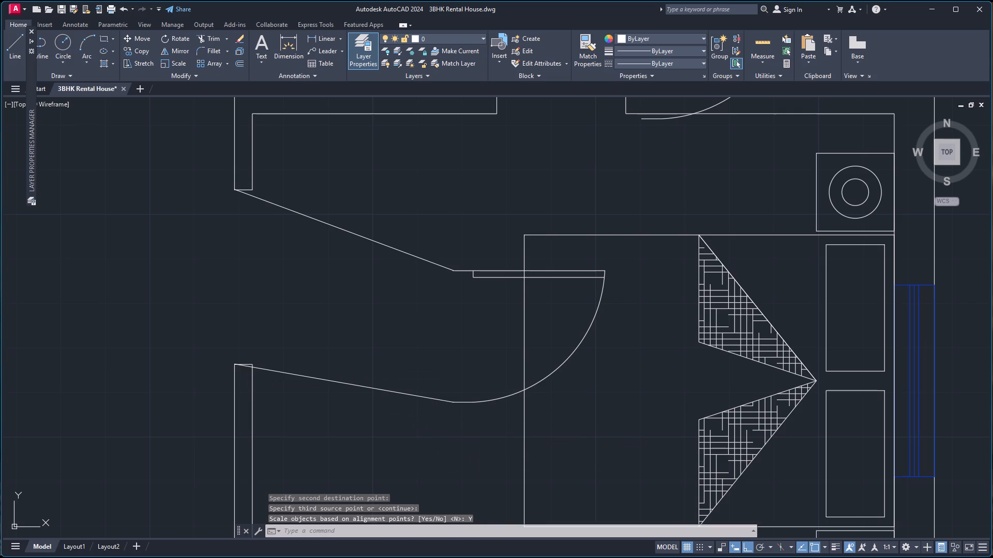
Align the southern bedroom's door copy to its west opening's outer corners, hinge at the north wall end, scaling it to fit.
scroll(447, 421, down, 4)
scroll(433, 422, up, 2)
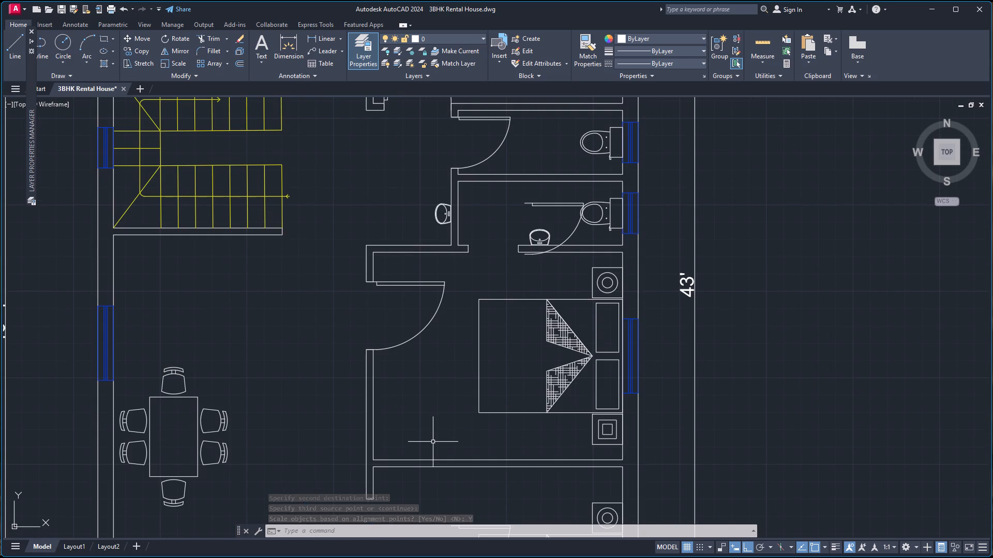
scroll(418, 478, down, 3)
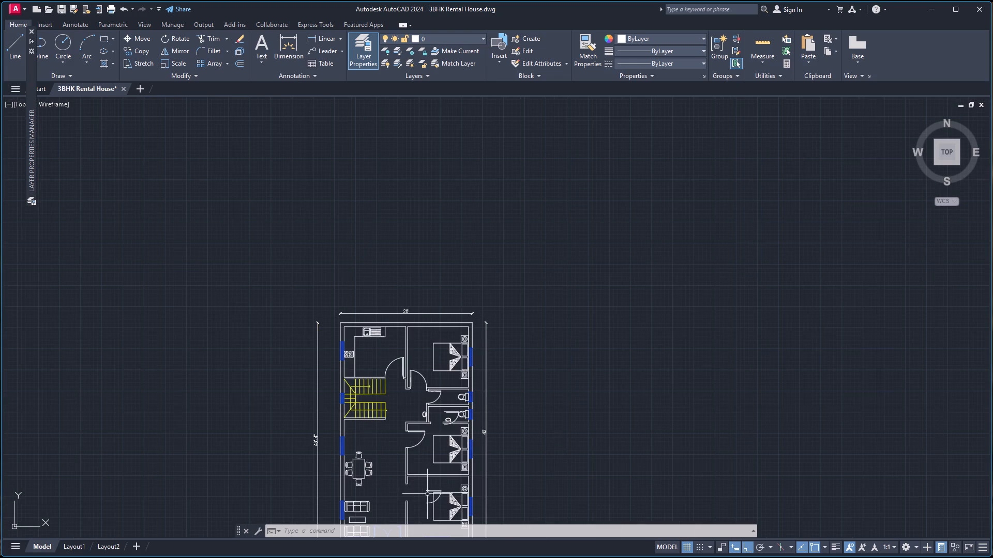
scroll(427, 494, up, 3)
click(430, 484)
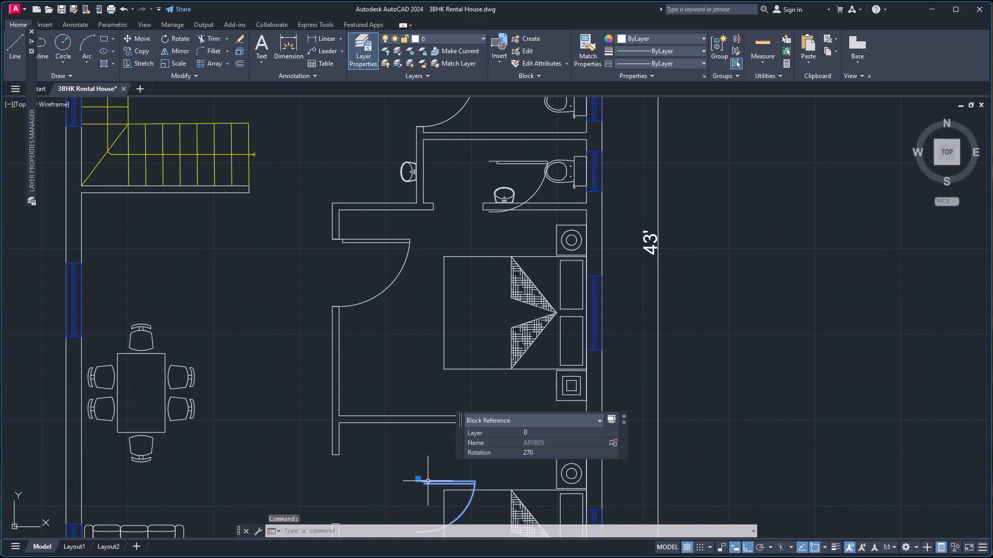
text(al)
key(Return)
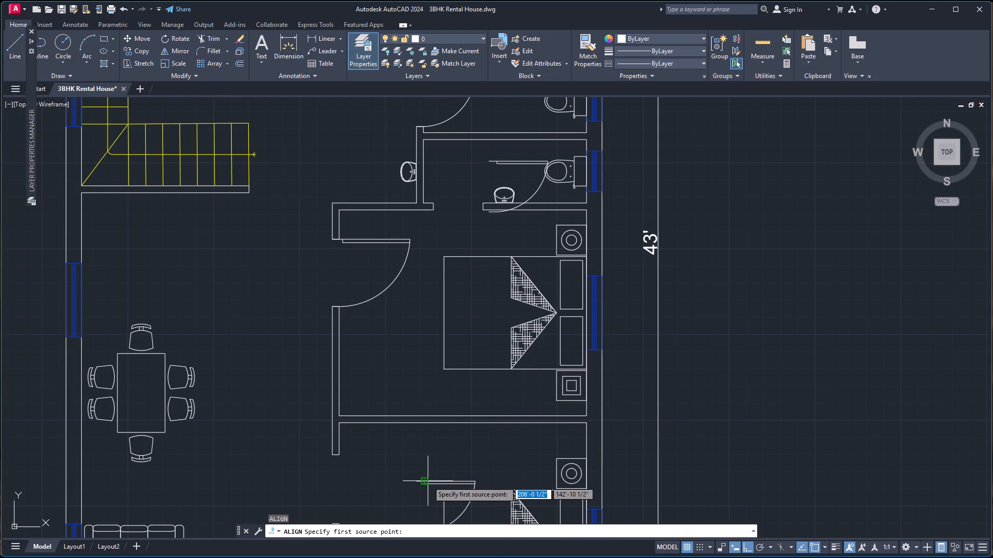
scroll(407, 481, up, 2)
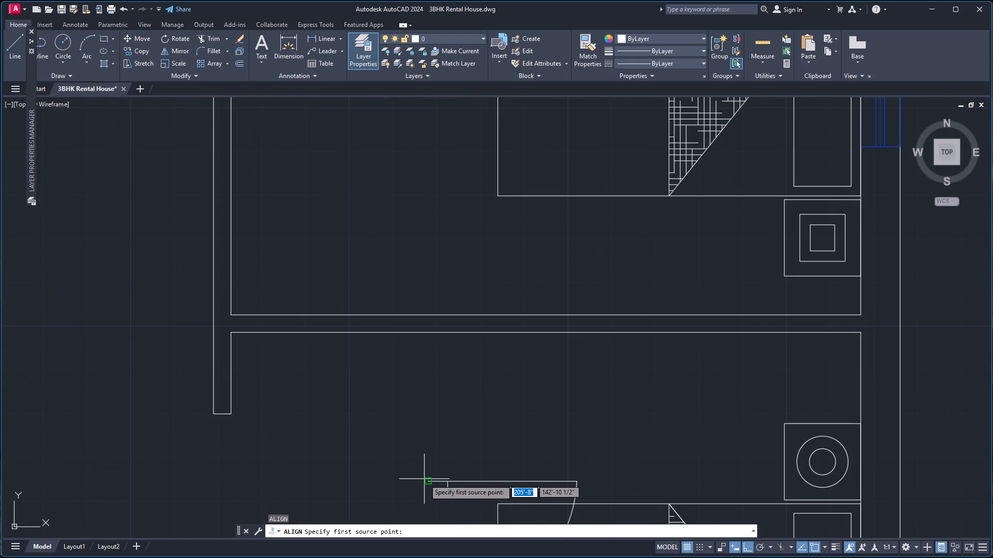
click(426, 481)
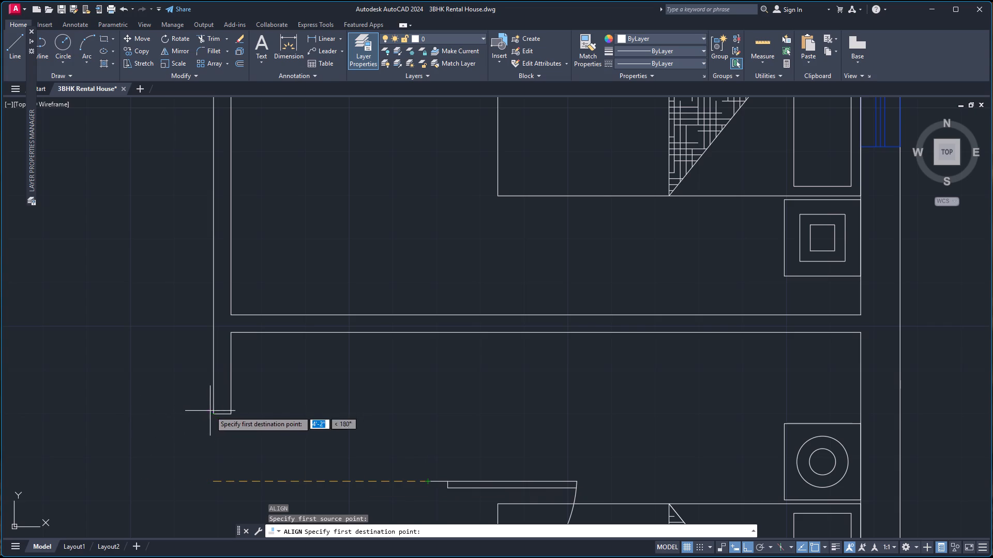
click(213, 414)
scroll(244, 420, down, 5)
scroll(292, 484, up, 4)
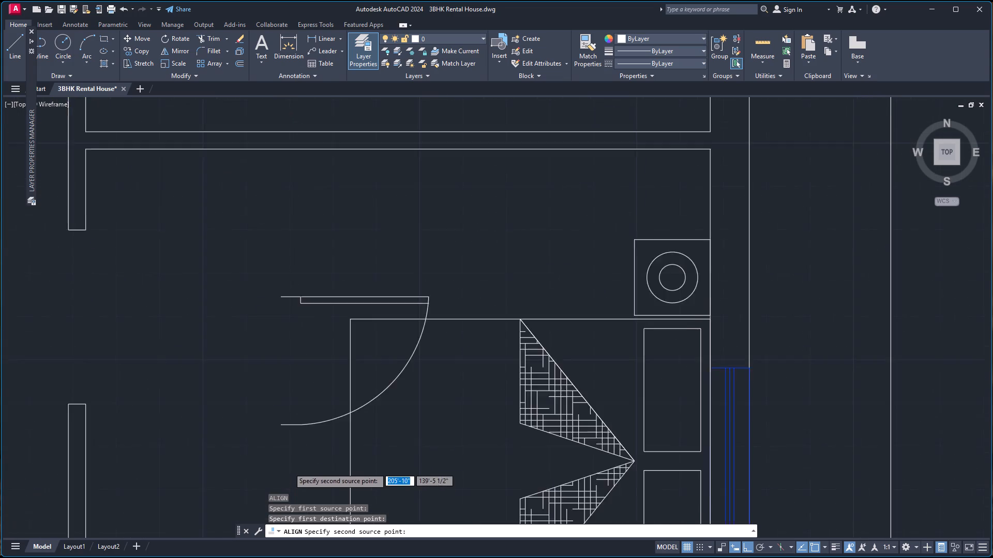
click(275, 397)
scroll(276, 402, down, 4)
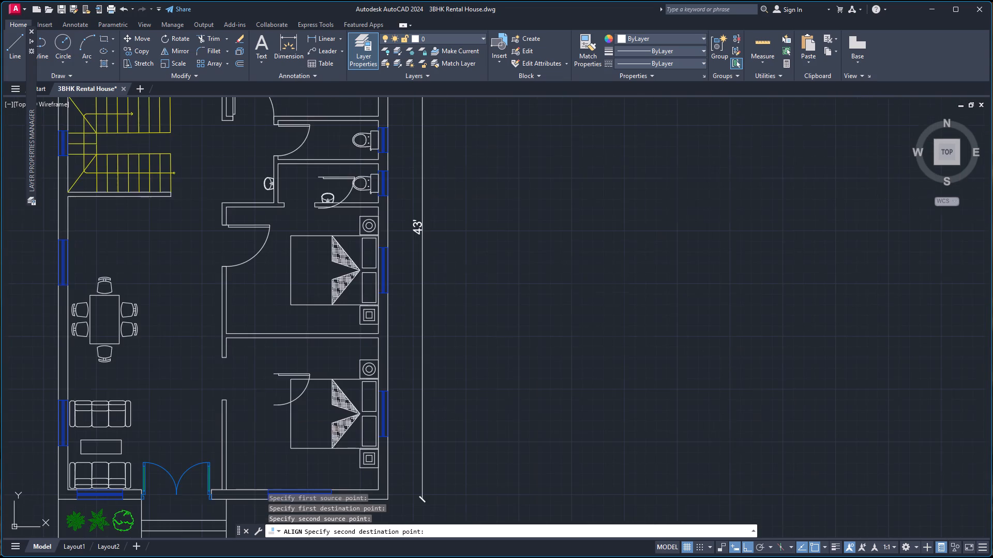
scroll(202, 402, up, 4)
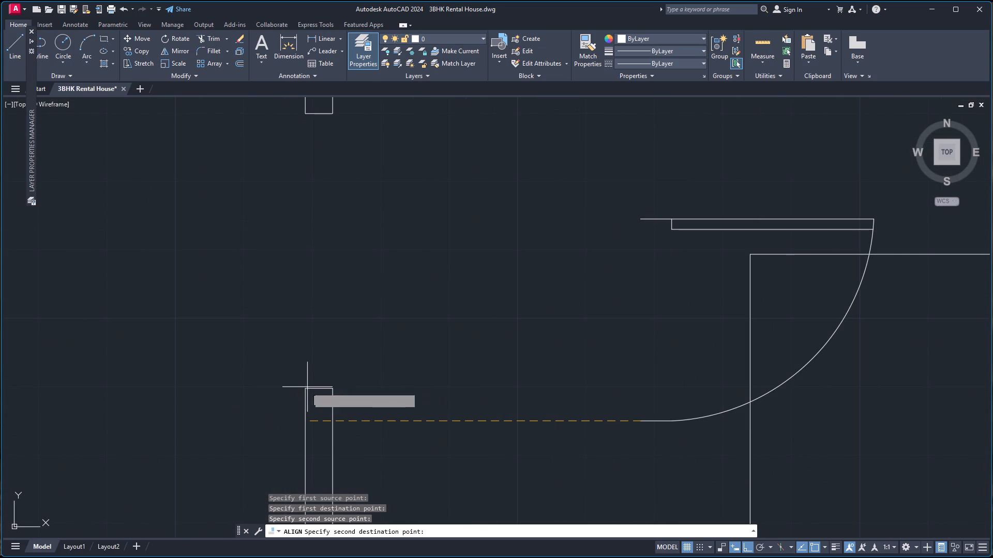
click(304, 389)
key(Return)
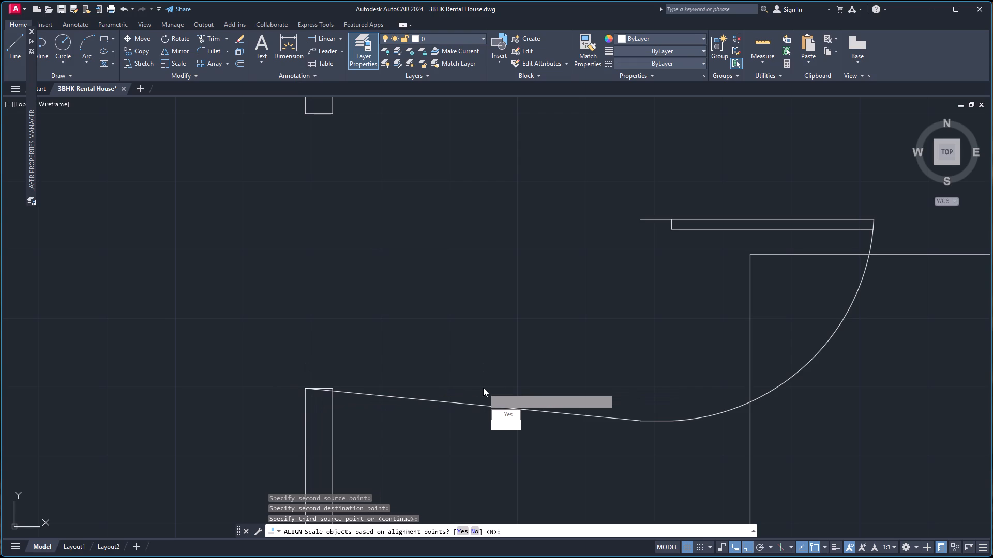
key(Up)
key(Return)
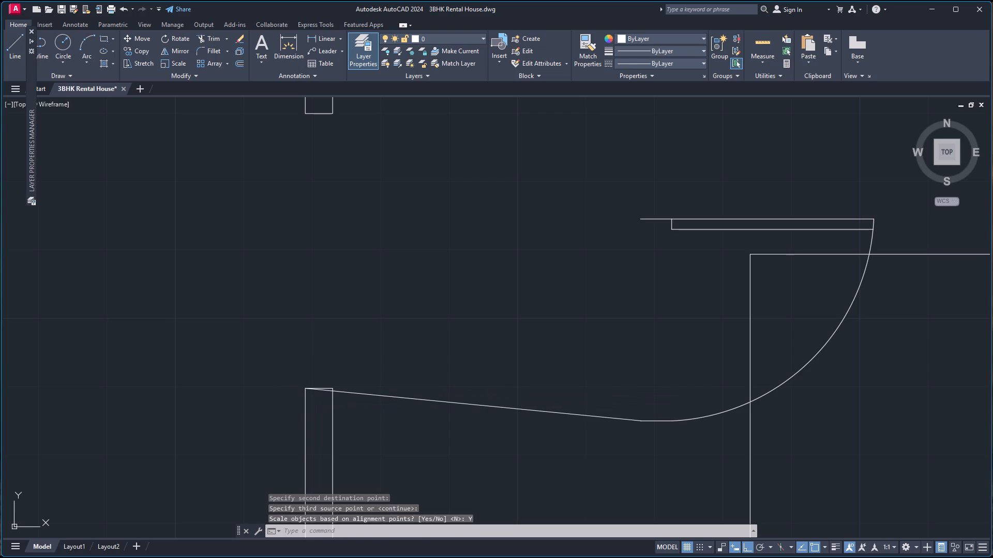
Align the southern toilet's door copy to its south opening's bedroom-side corners, hinge at the west wall end, scaling it to fit.
scroll(496, 382, down, 4)
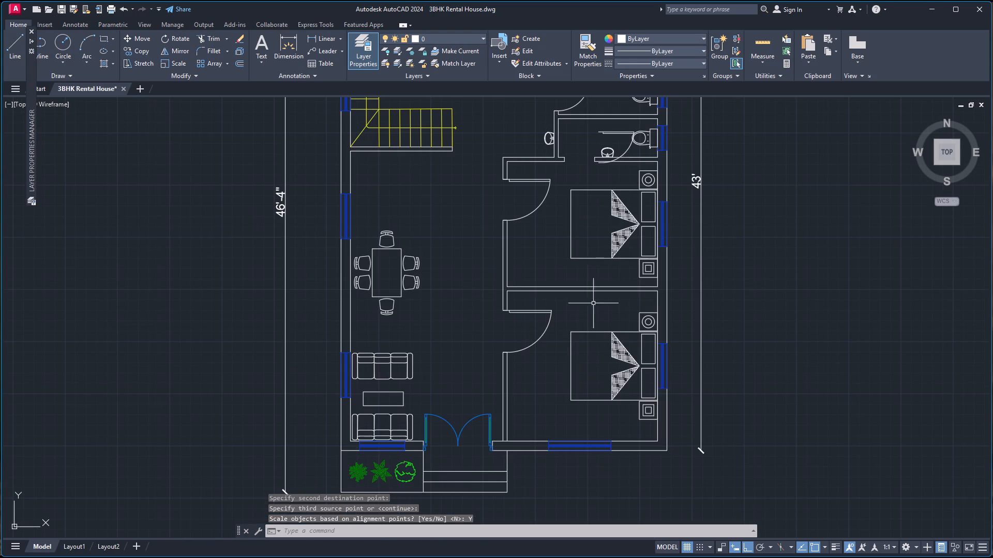
scroll(608, 244, down, 1)
scroll(603, 182, down, 1)
scroll(605, 165, up, 1)
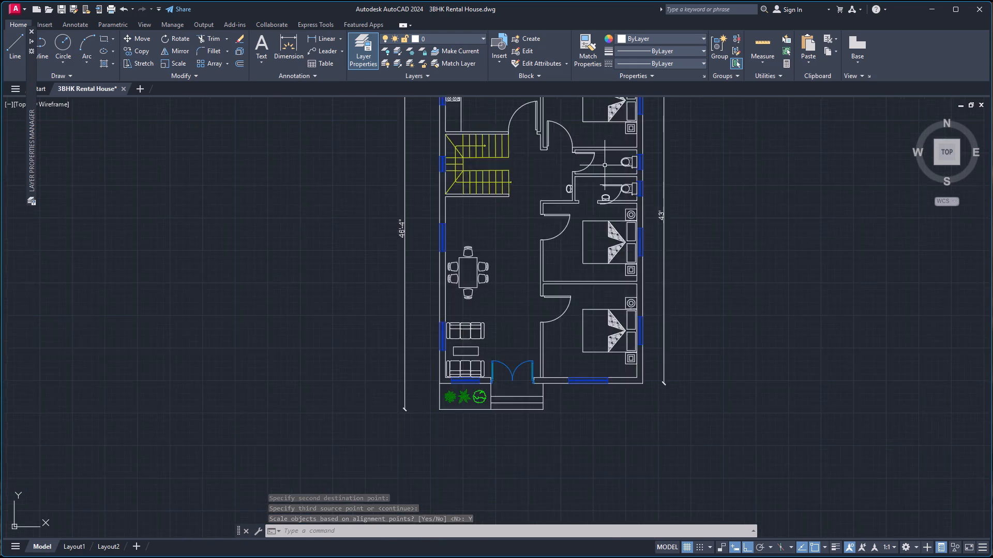
scroll(605, 165, up, 3)
scroll(593, 211, down, 2)
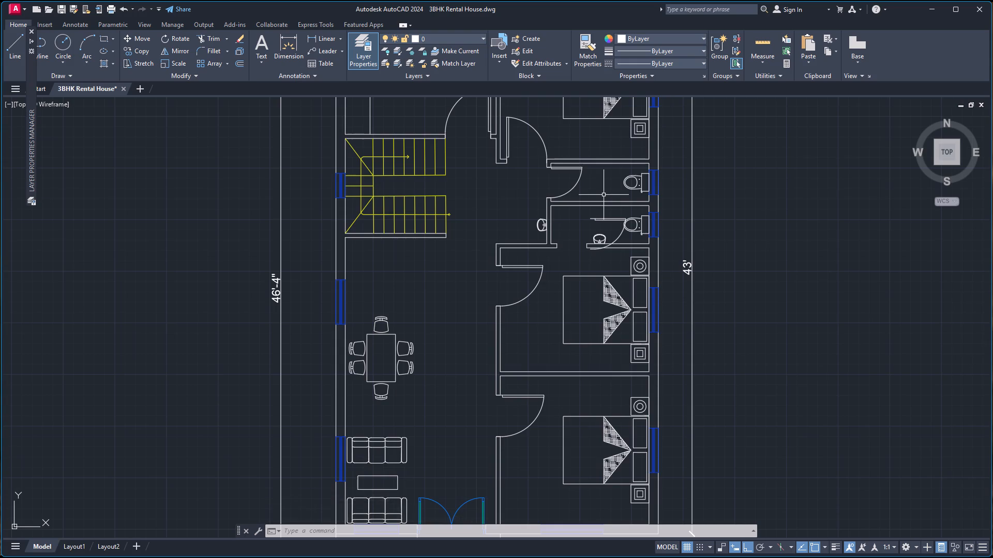
scroll(604, 195, up, 3)
click(595, 288)
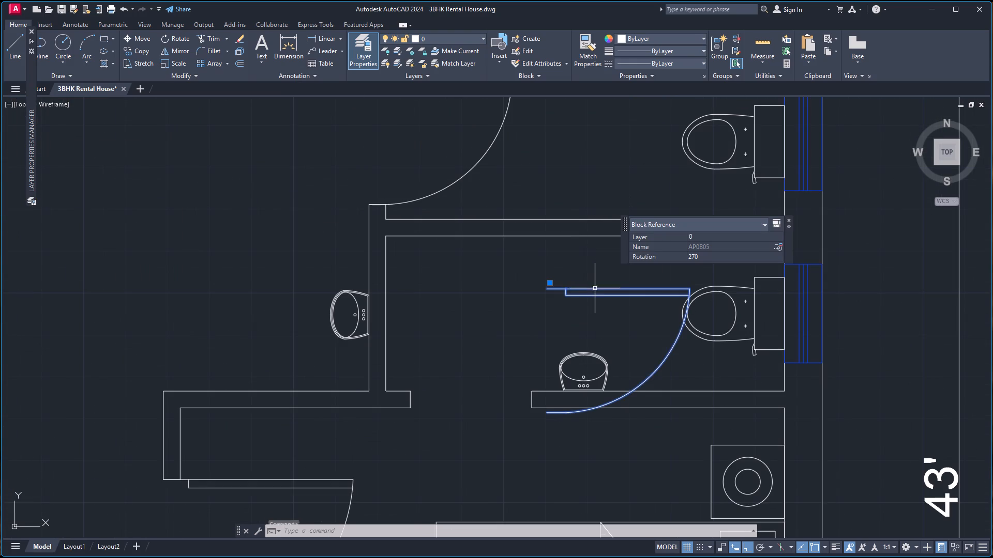
text(al)
key(Return)
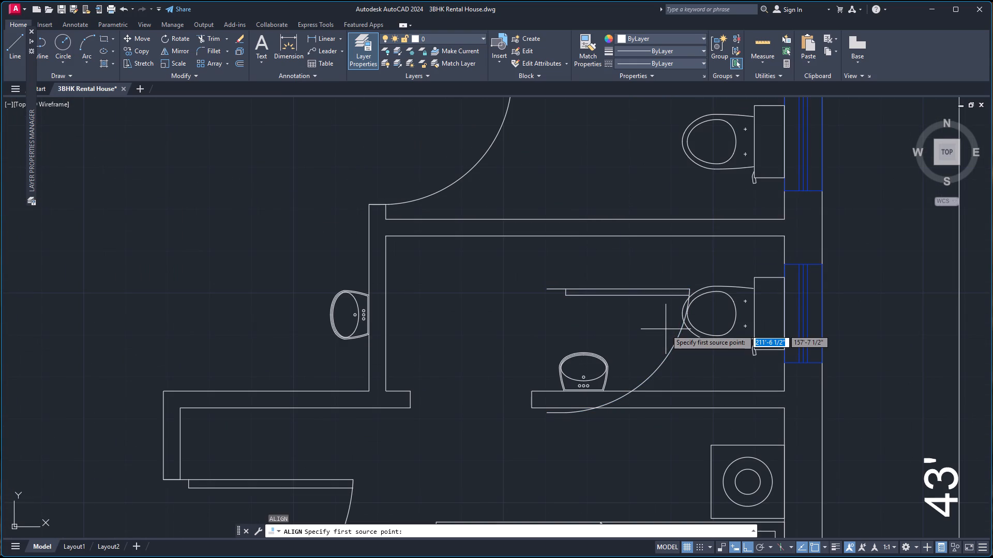
click(547, 287)
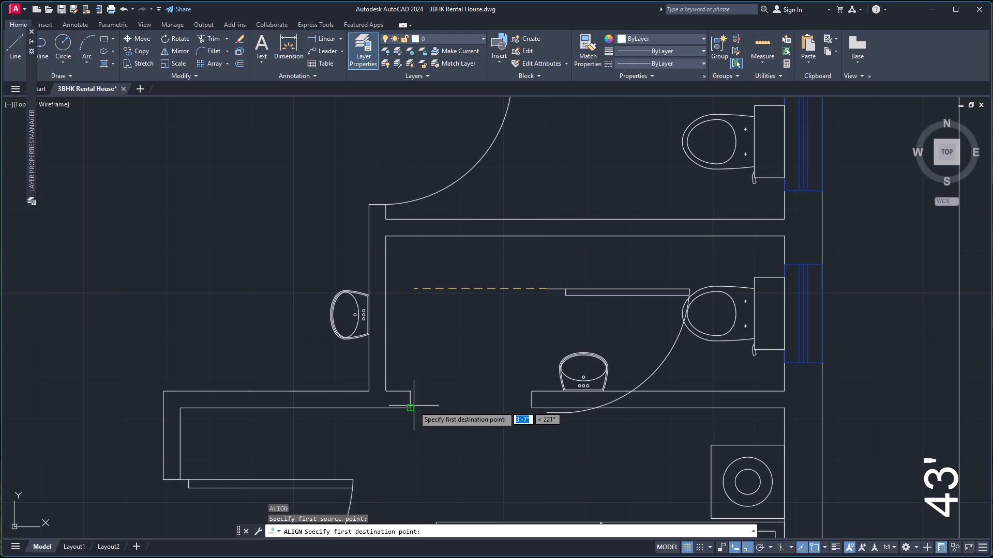
click(410, 408)
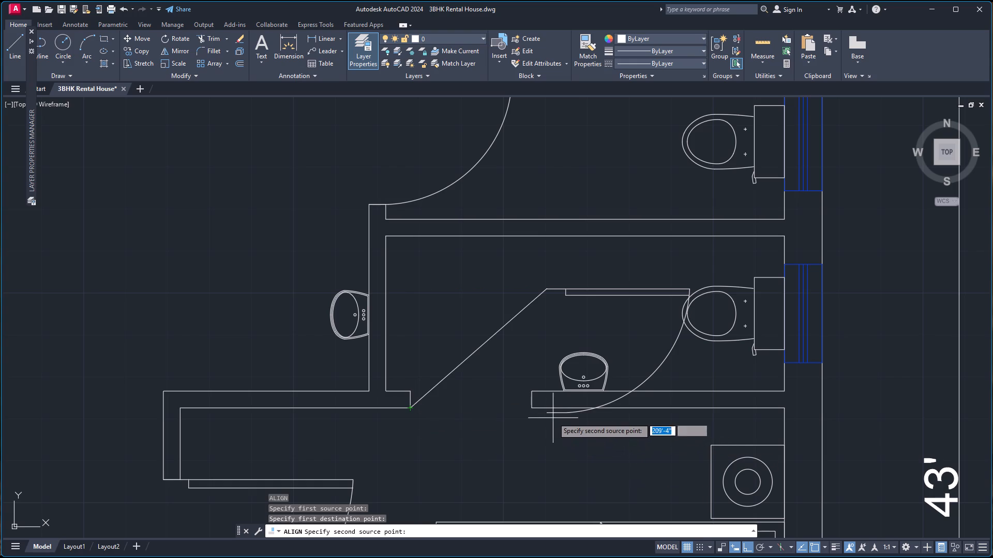
click(547, 414)
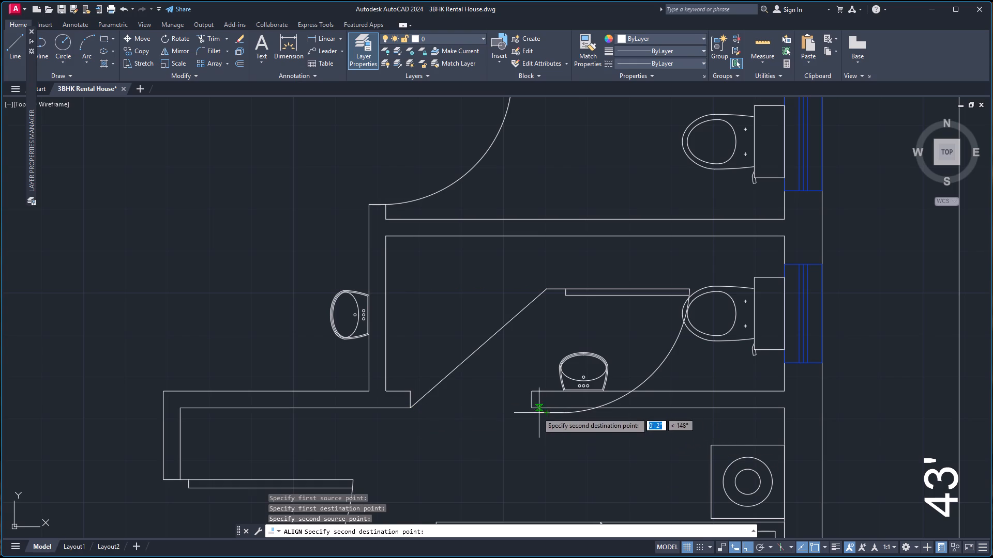
click(531, 408)
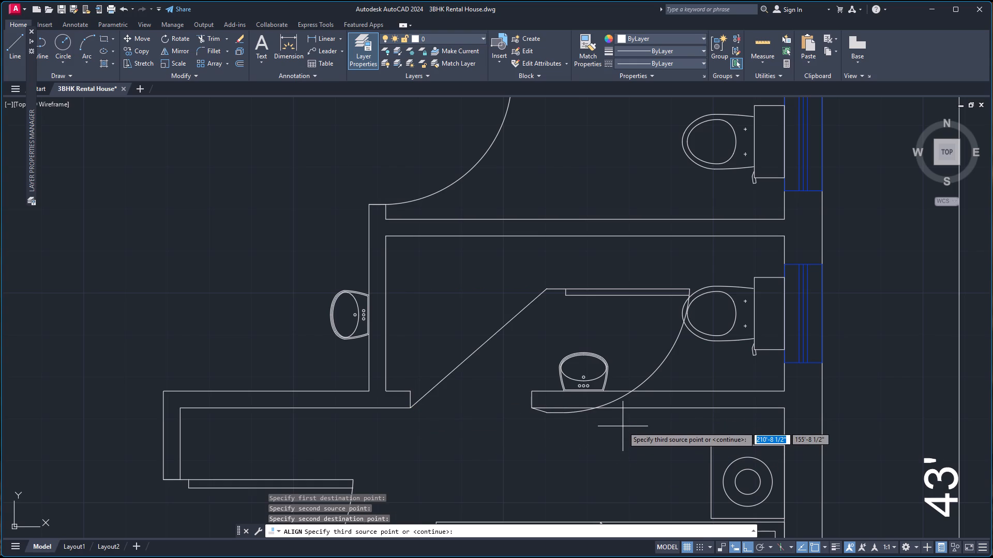
key(Return)
key(Up)
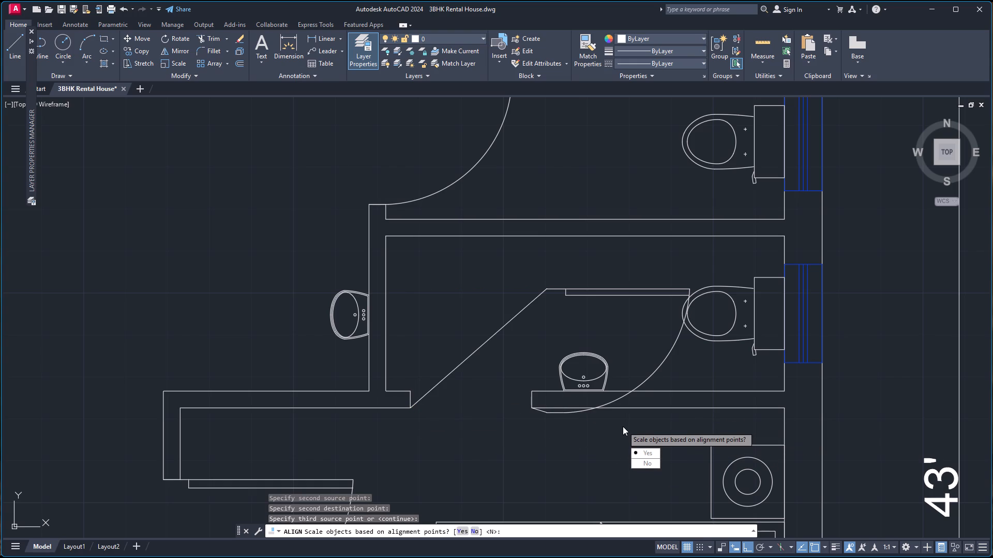
key(Return)
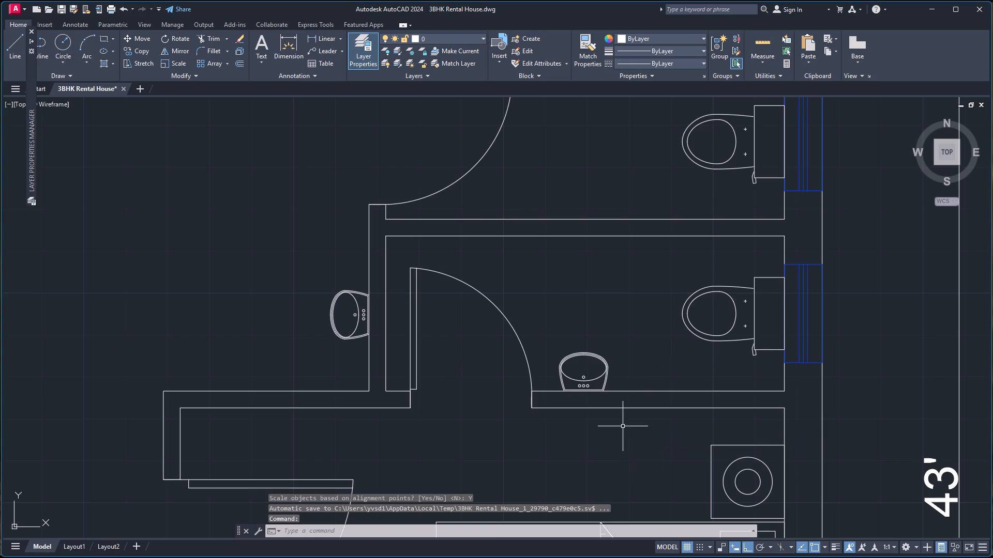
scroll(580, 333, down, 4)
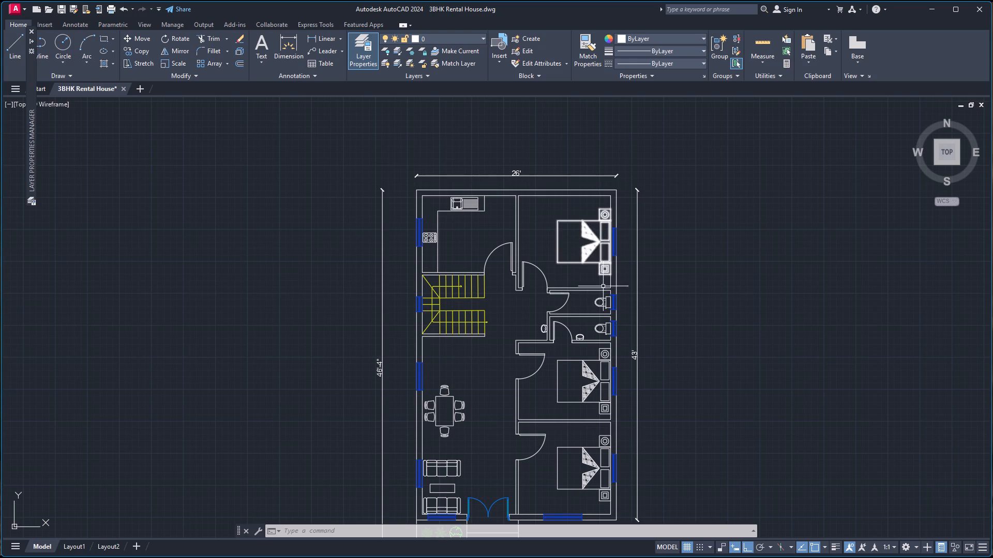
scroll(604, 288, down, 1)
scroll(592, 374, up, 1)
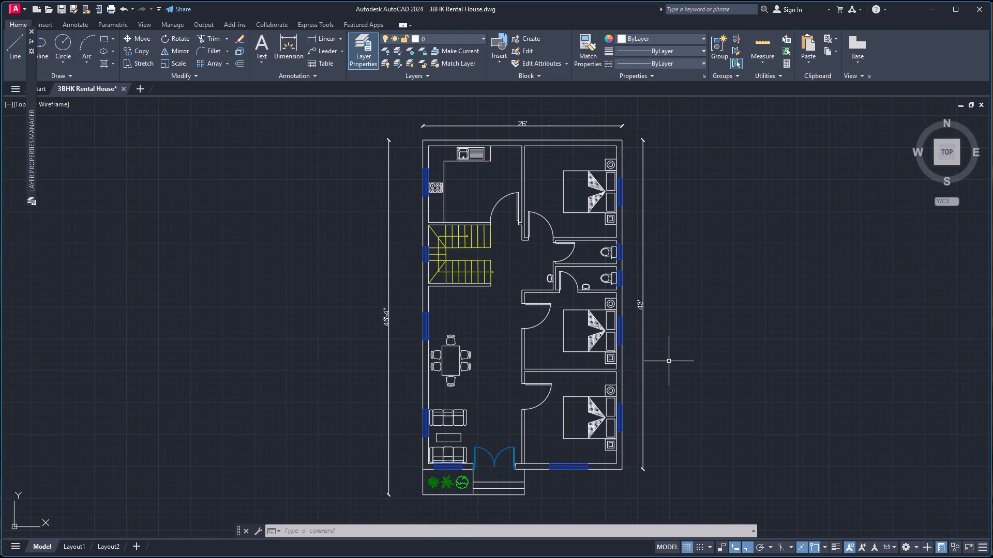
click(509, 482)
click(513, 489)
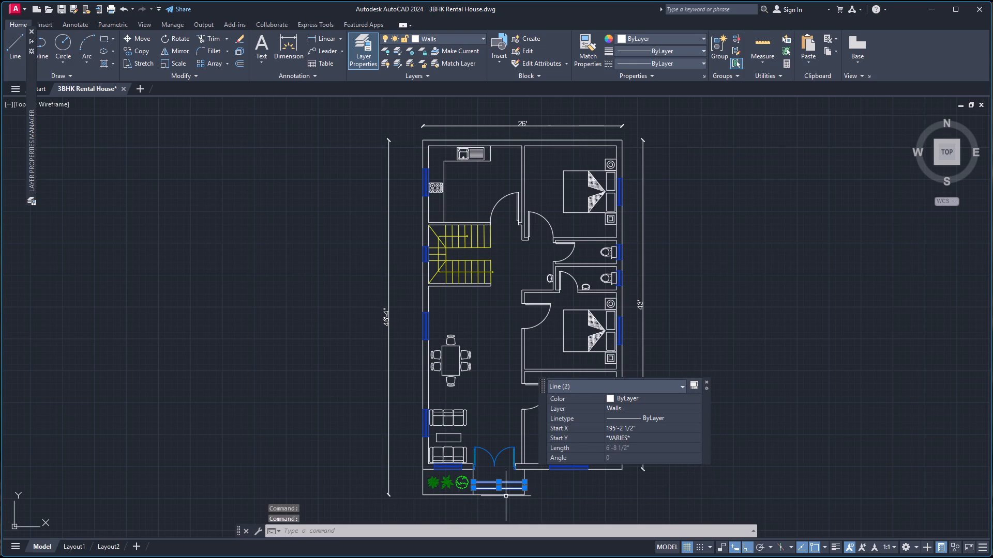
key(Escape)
Break the front boundary line below the entrance steps at the point where the planter's east edge meets it.
scroll(493, 503, up, 2)
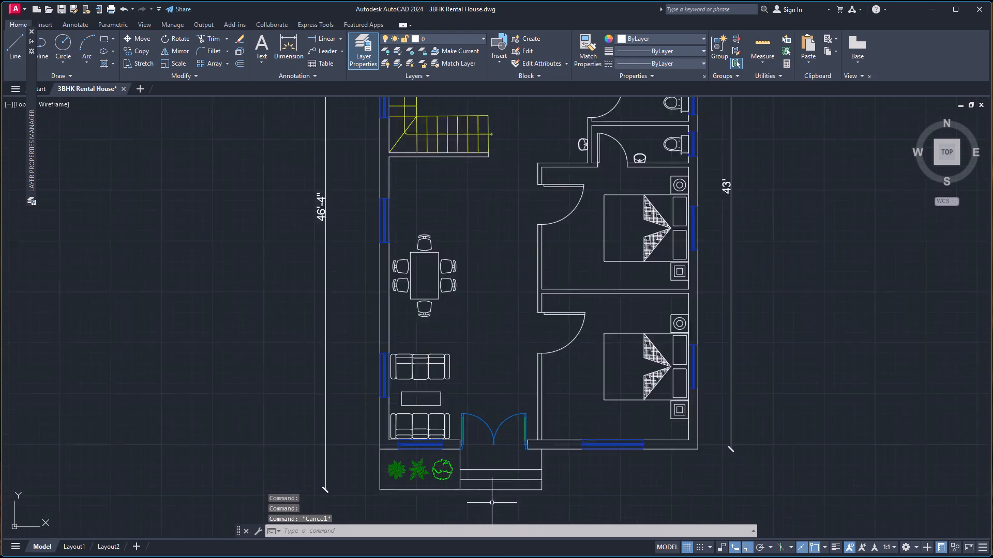
scroll(491, 503, up, 2)
scroll(415, 450, up, 1)
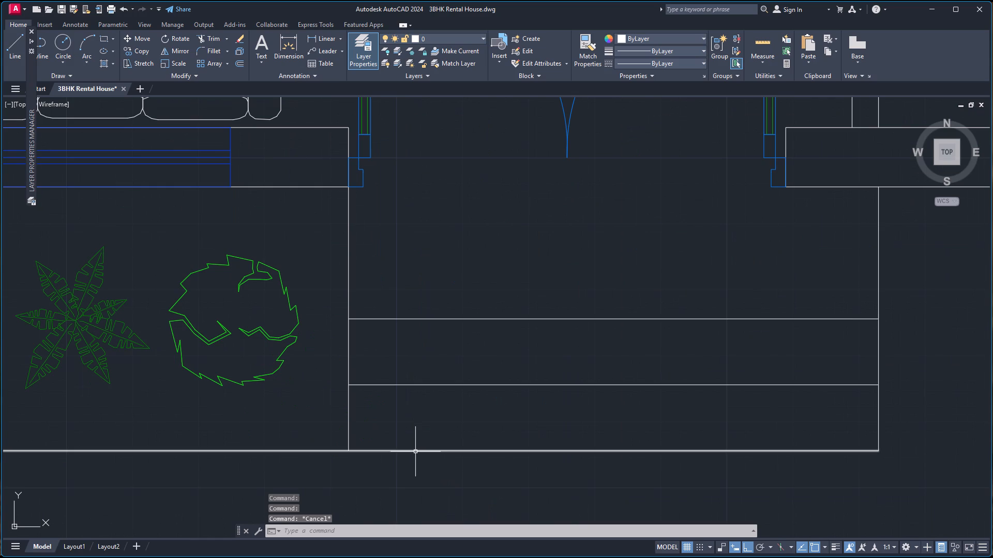
click(415, 452)
text(brea)
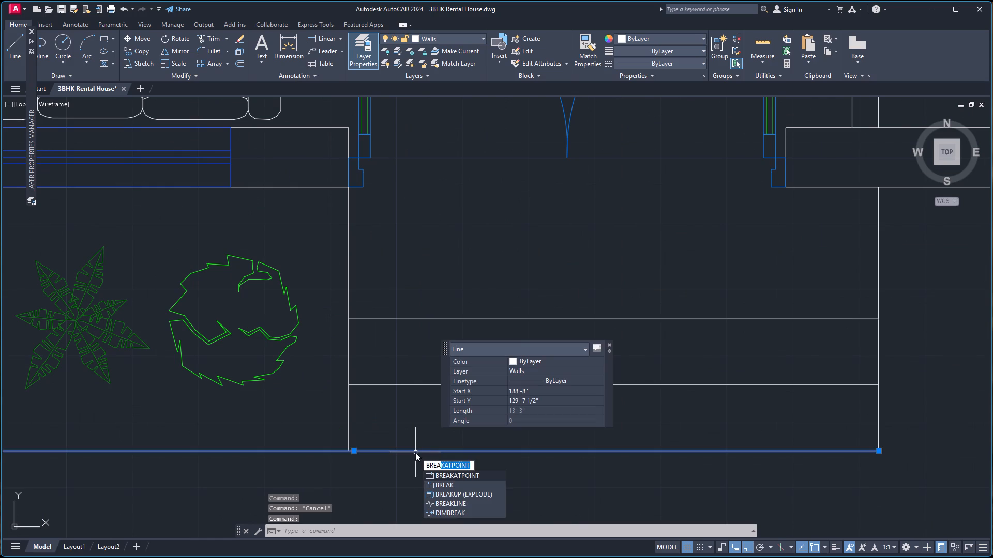
key(Return)
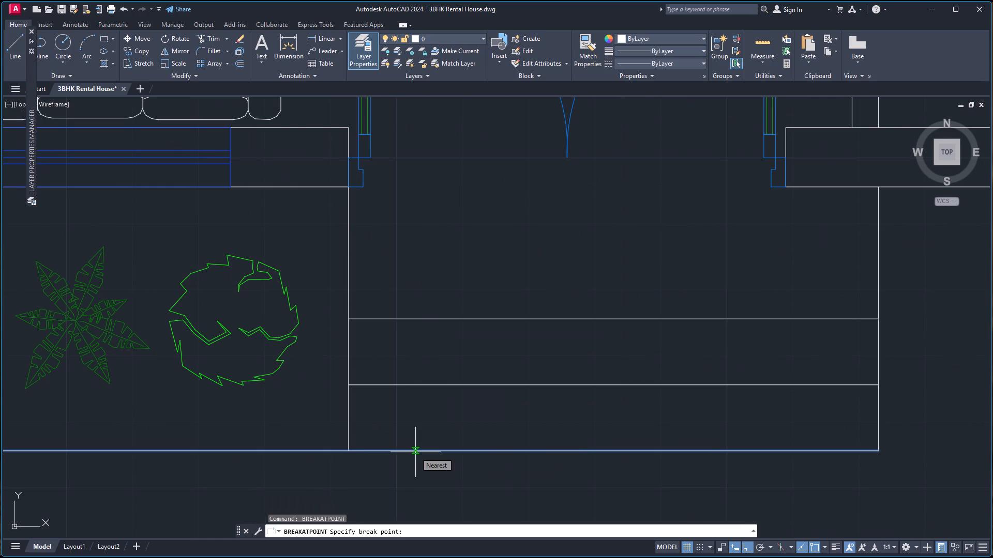
scroll(378, 456, up, 3)
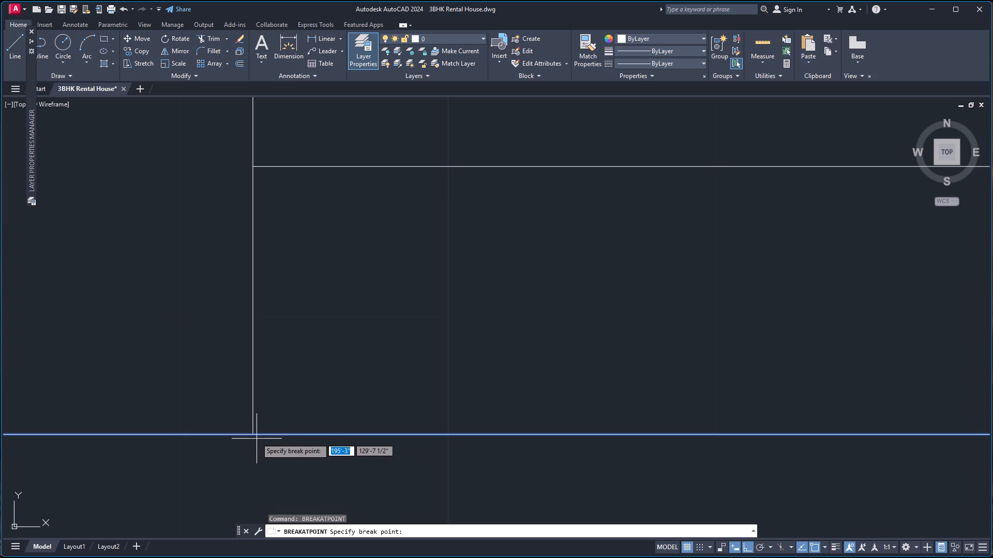
click(252, 435)
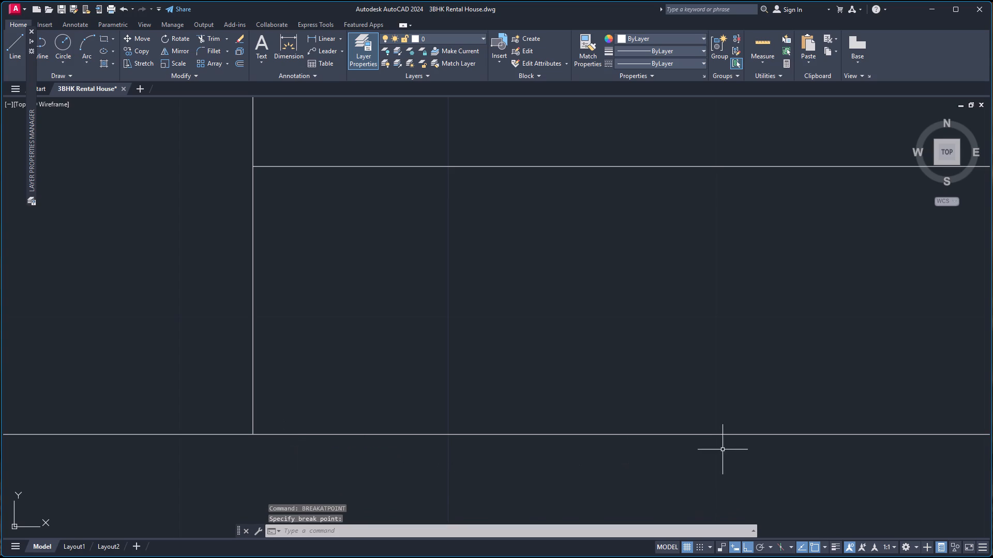
Move the entrance's three horizontal step lines and its east edge line to the Steps layer.
scroll(664, 288, down, 4)
click(755, 178)
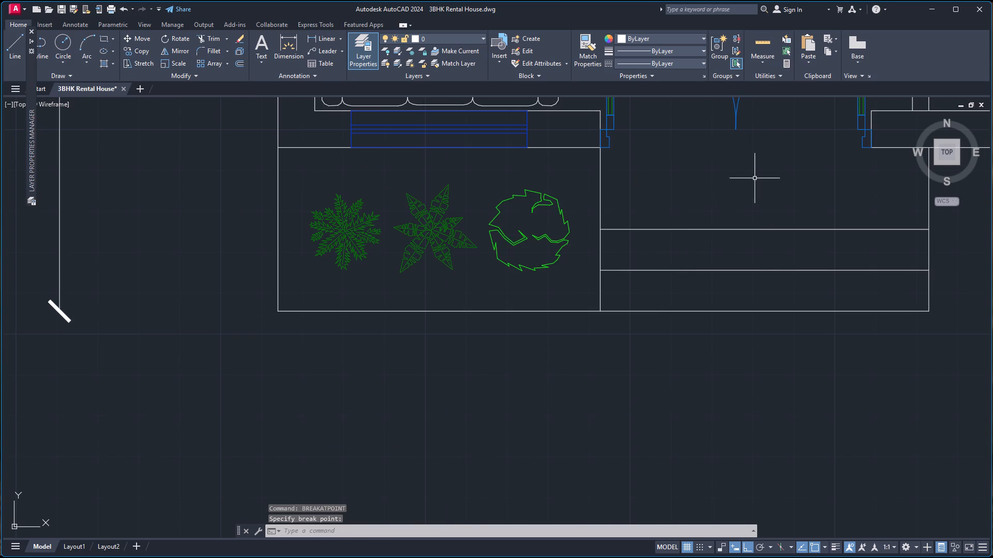
click(760, 344)
drag(771, 353, 772, 347)
click(766, 203)
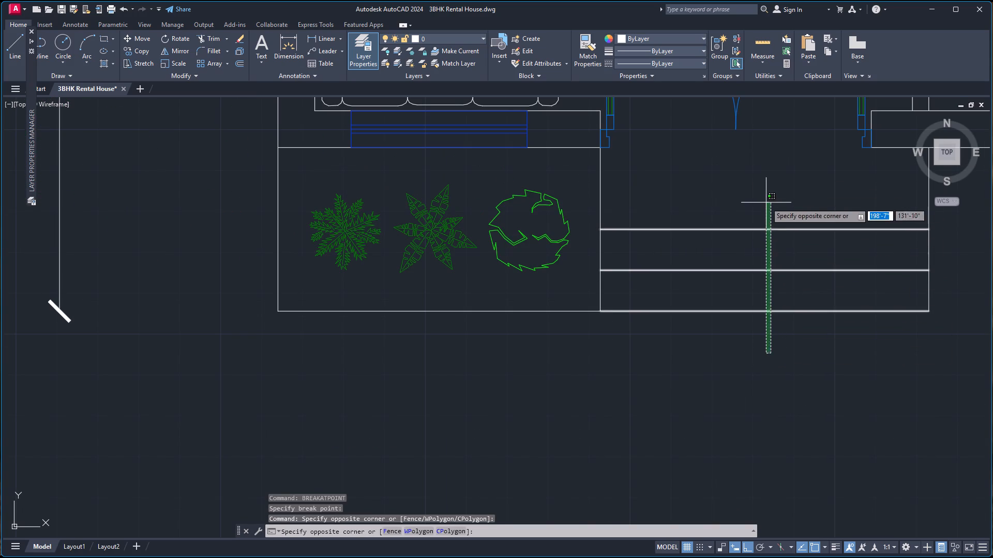
click(928, 287)
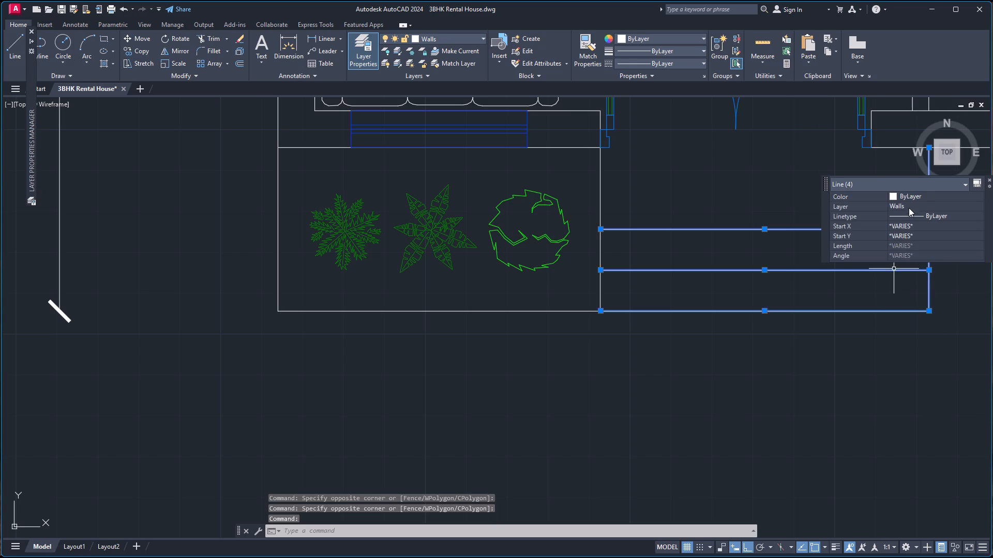
double_click(909, 205)
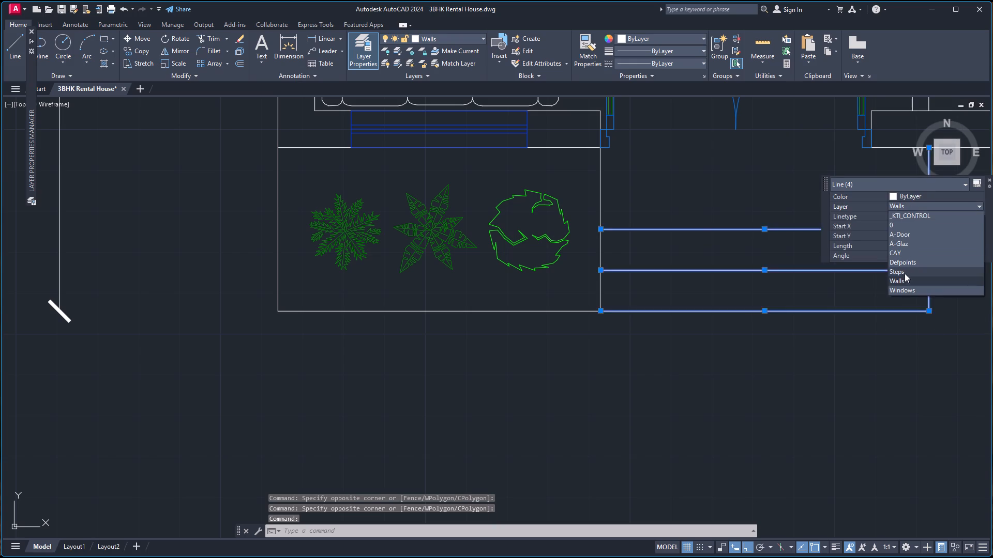
click(906, 270)
scroll(962, 251, down, 1)
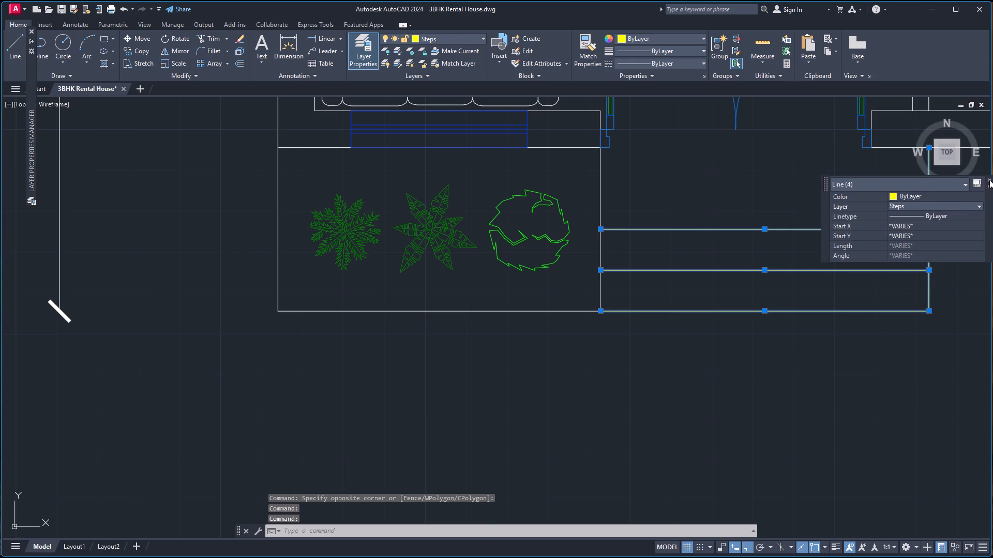
click(989, 180)
key(Escape)
Examine the whole floor plan, from the entrance steps up to the kitchen and bedrooms.
scroll(941, 260, down, 3)
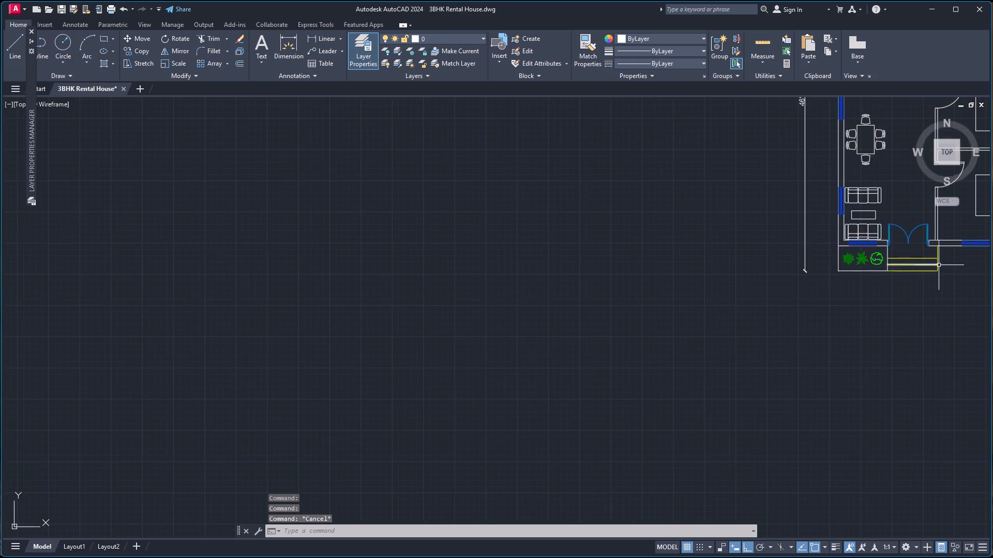
scroll(939, 265, down, 3)
scroll(992, 228, up, 5)
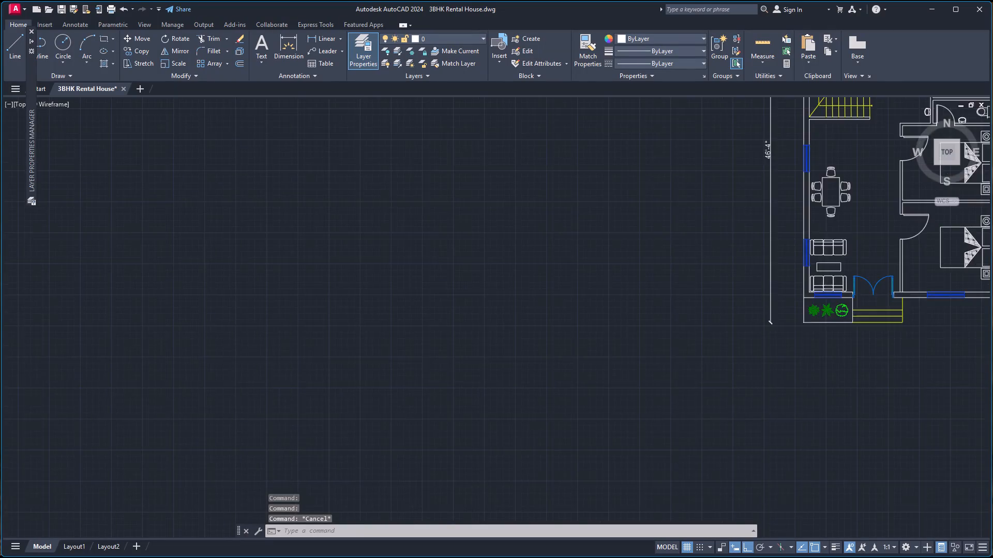
scroll(973, 237, down, 6)
scroll(990, 212, up, 2)
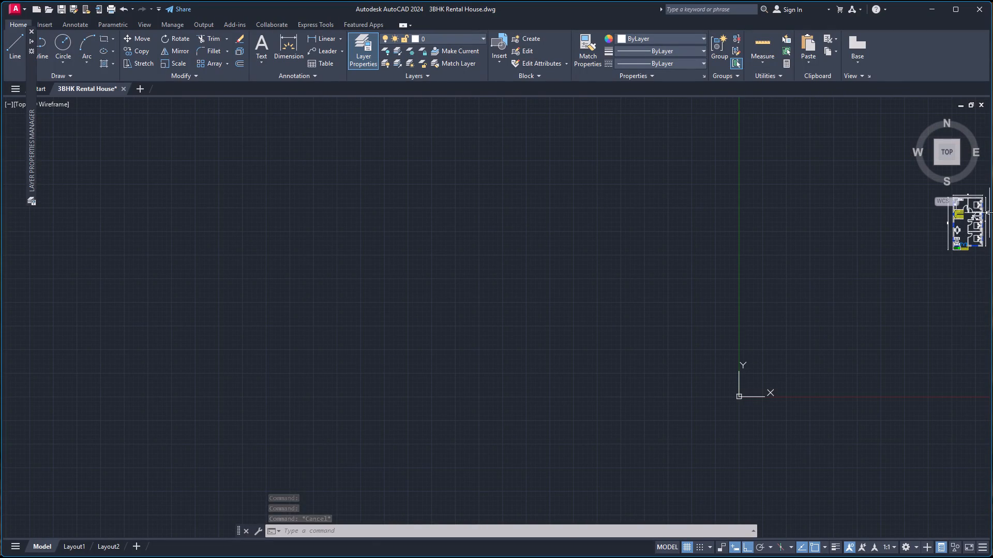
scroll(990, 212, up, 7)
scroll(980, 216, down, 8)
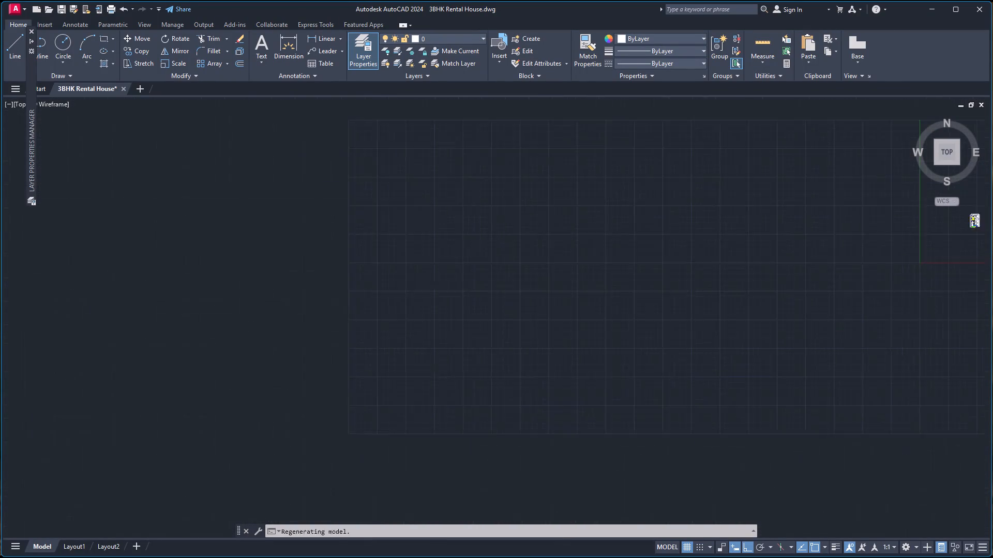
scroll(983, 224, up, 4)
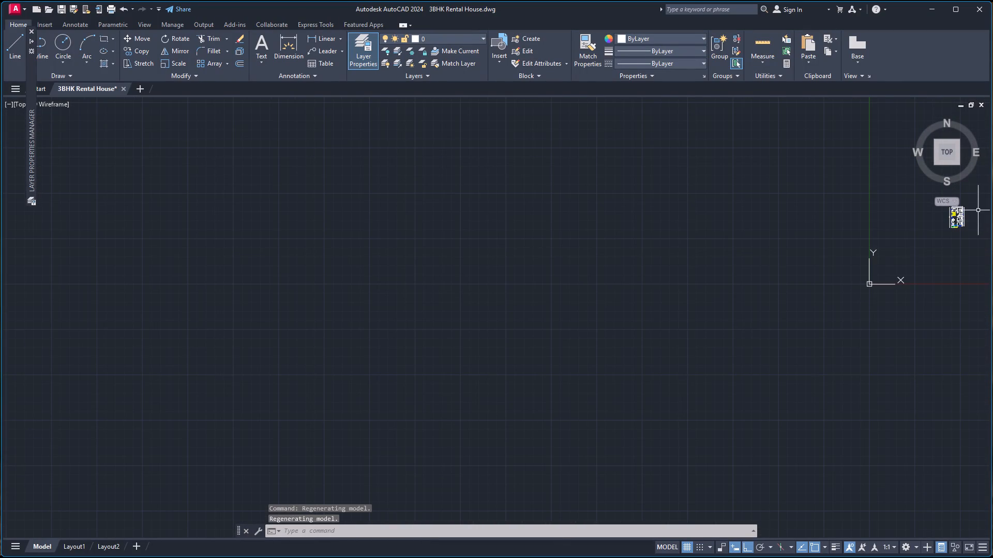
scroll(978, 210, up, 5)
scroll(882, 230, up, 1)
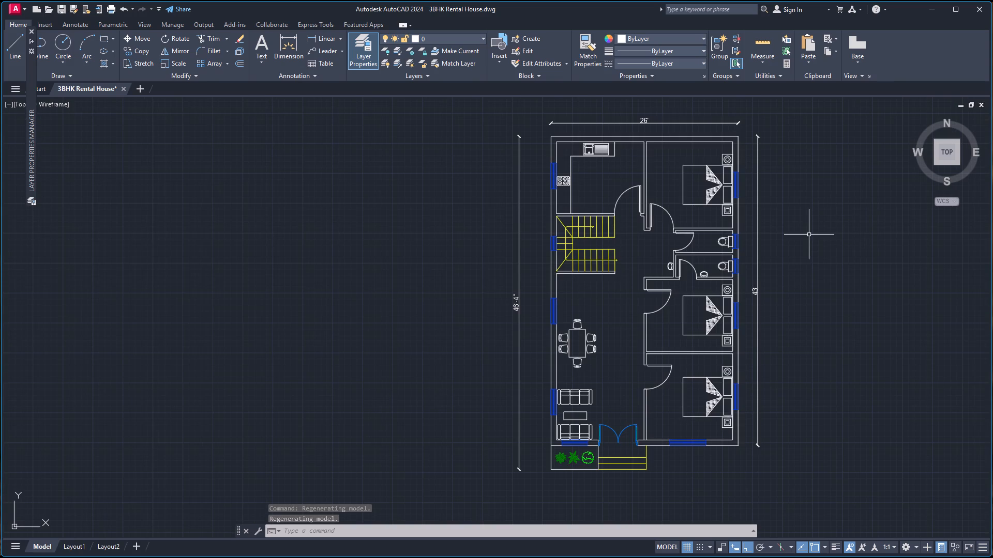
scroll(698, 242, up, 1)
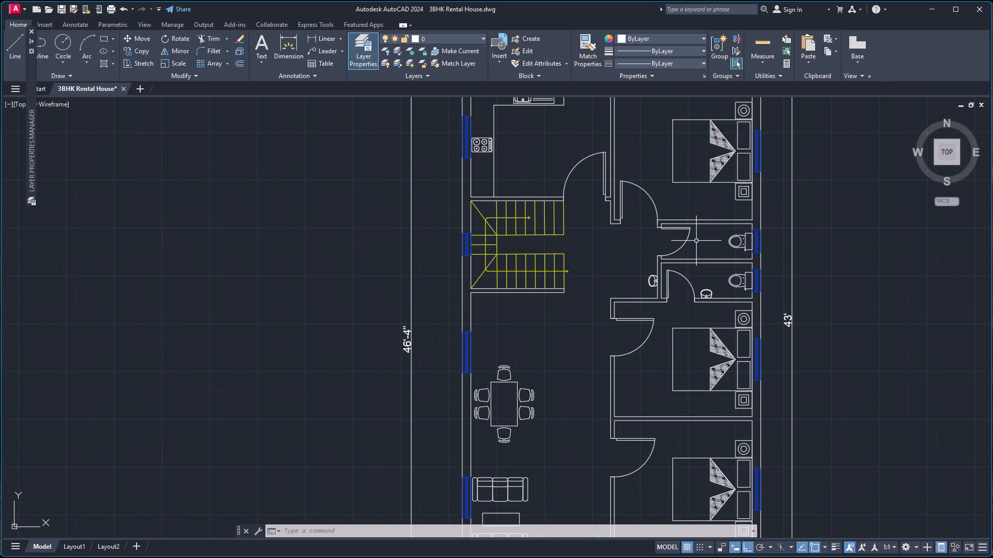
scroll(657, 270, down, 3)
scroll(645, 241, up, 3)
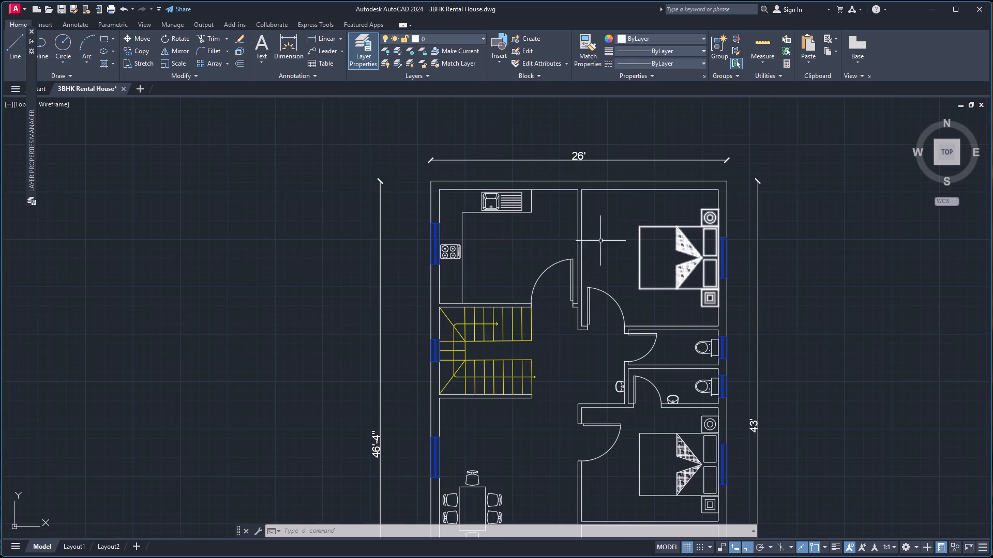
Create a new layer named Kitchen with index colour 70.
double_click(364, 54)
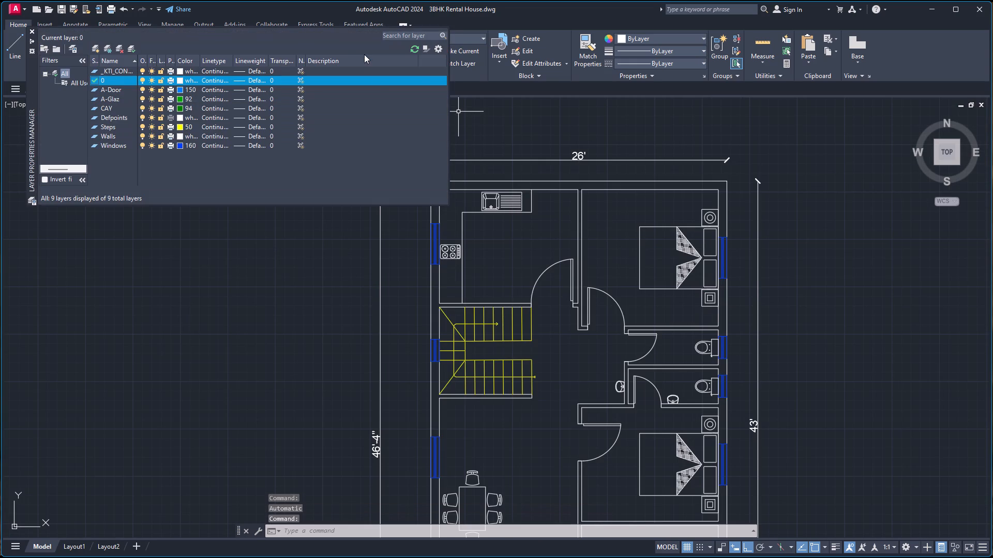
click(94, 44)
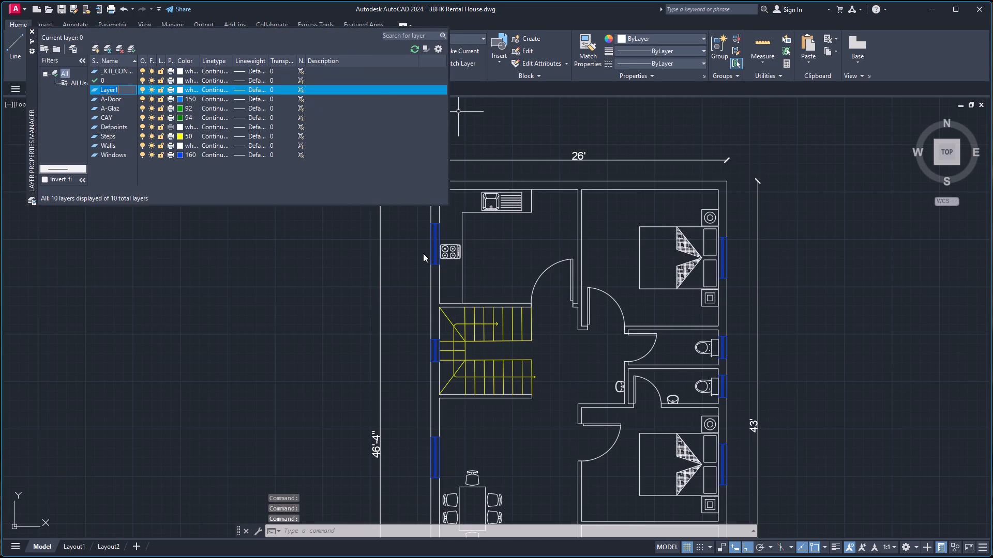
text(Ki)
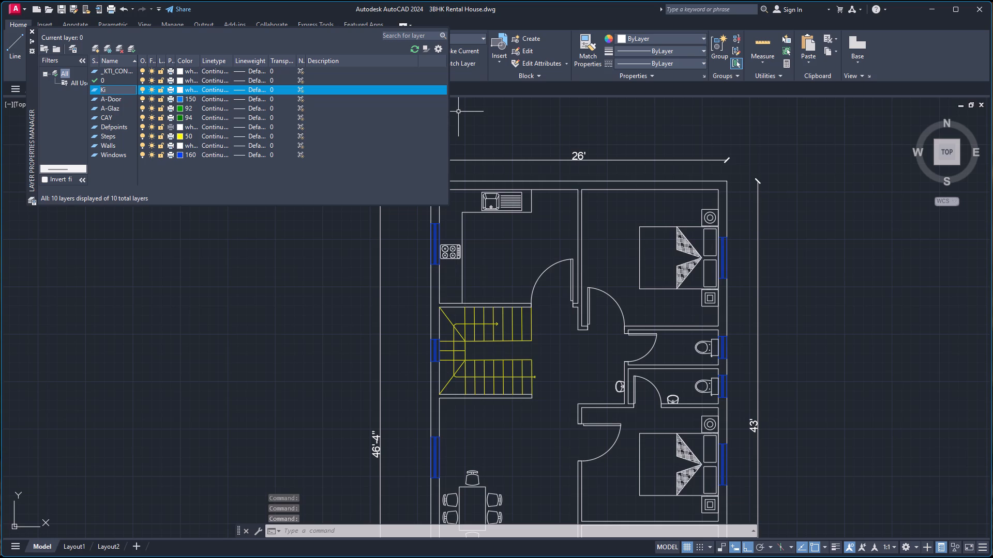
text(tcheb)
key(BackSpace)
key(n)
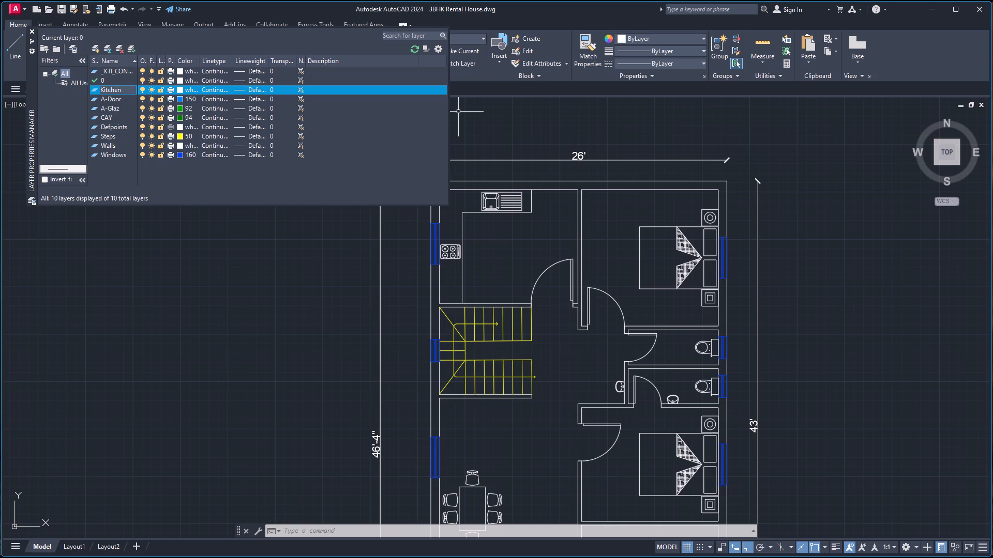
click(178, 90)
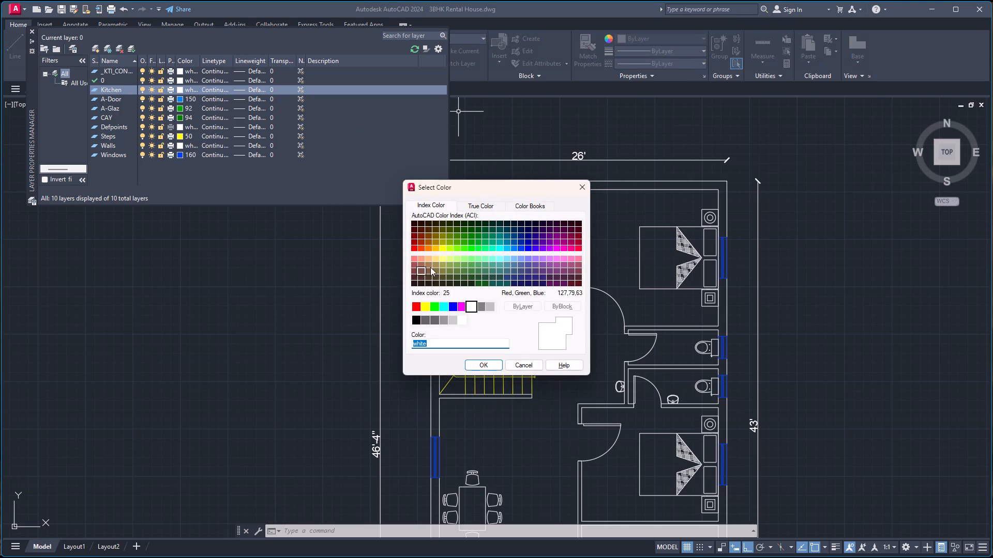
click(455, 248)
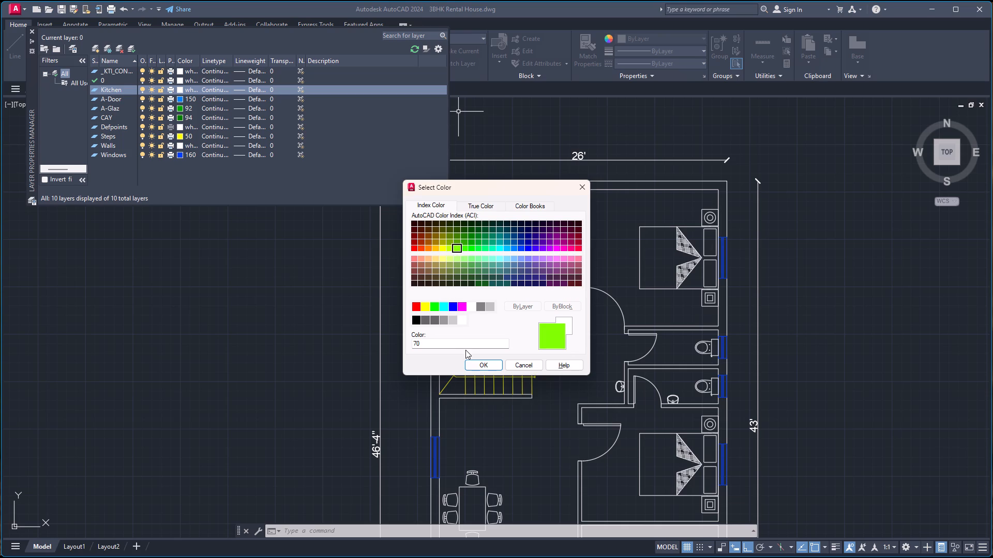
click(477, 366)
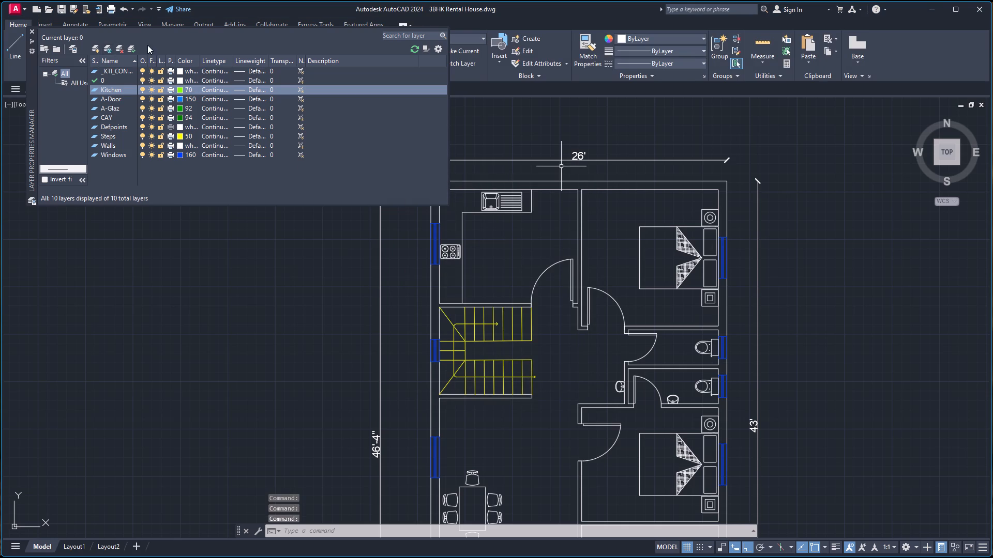
click(33, 31)
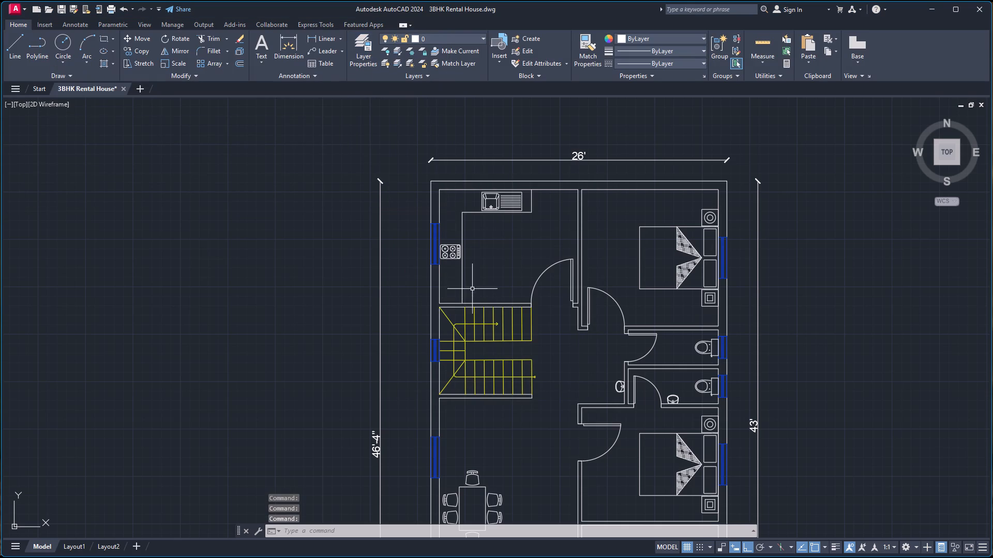
Move the three kitchen counter edge lines to the Kitchen layer.
click(463, 281)
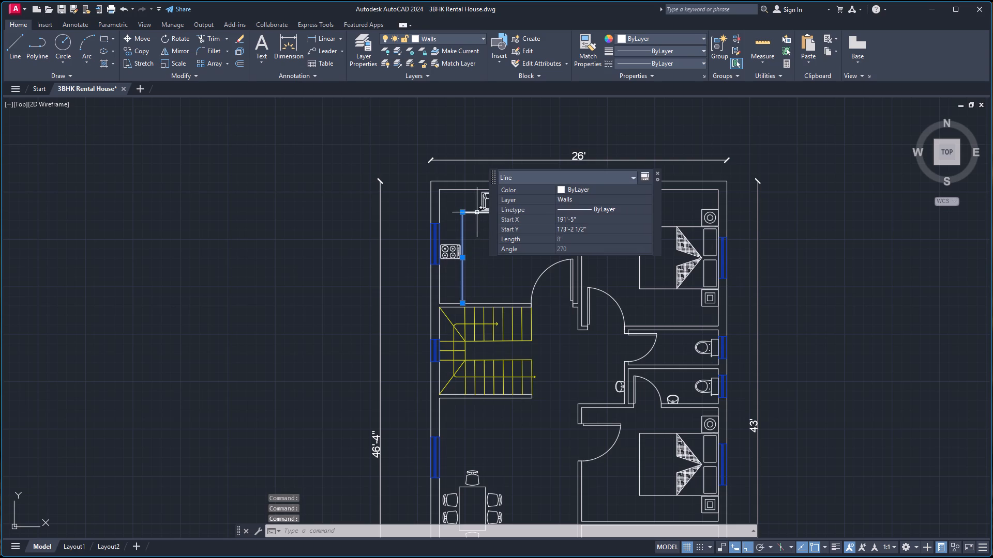
click(477, 209)
click(476, 214)
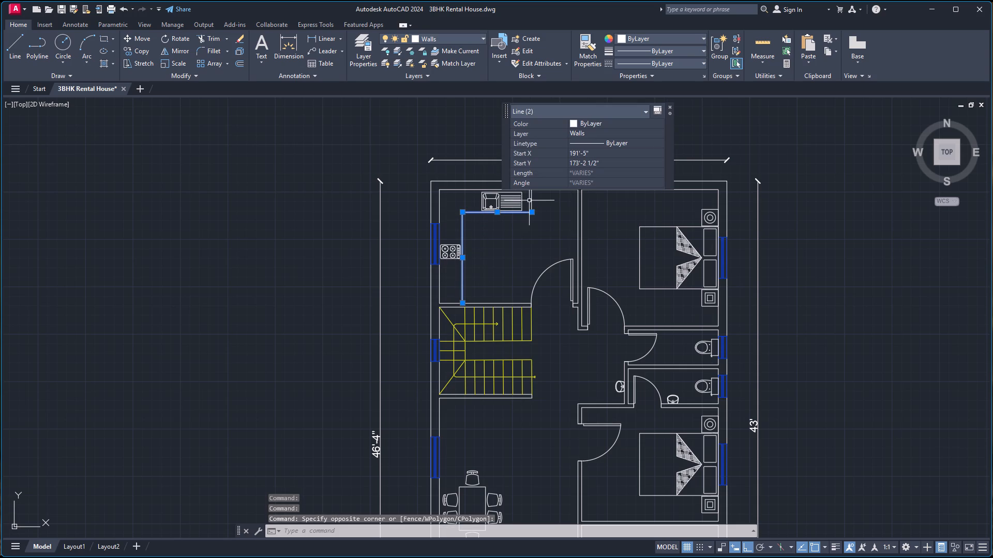
click(532, 203)
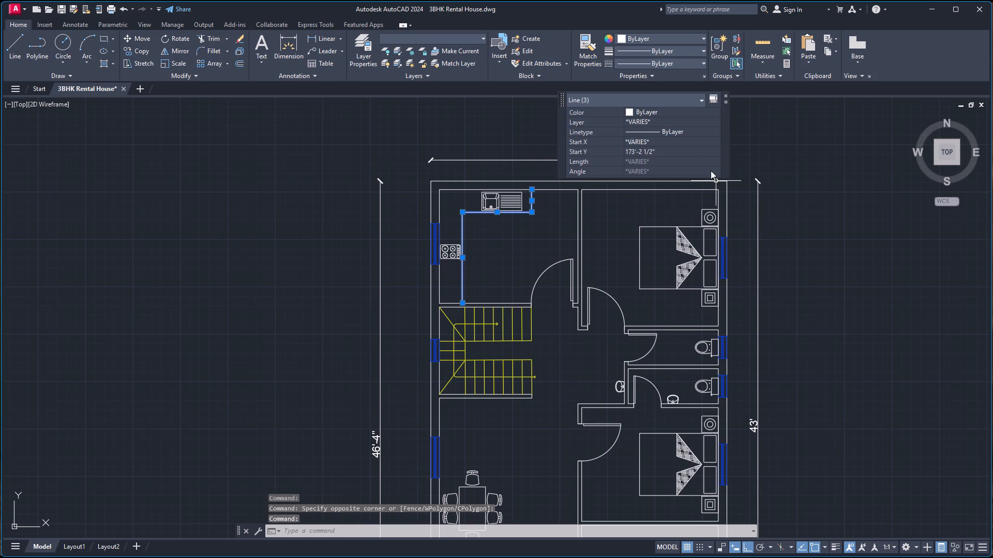
click(662, 120)
click(667, 113)
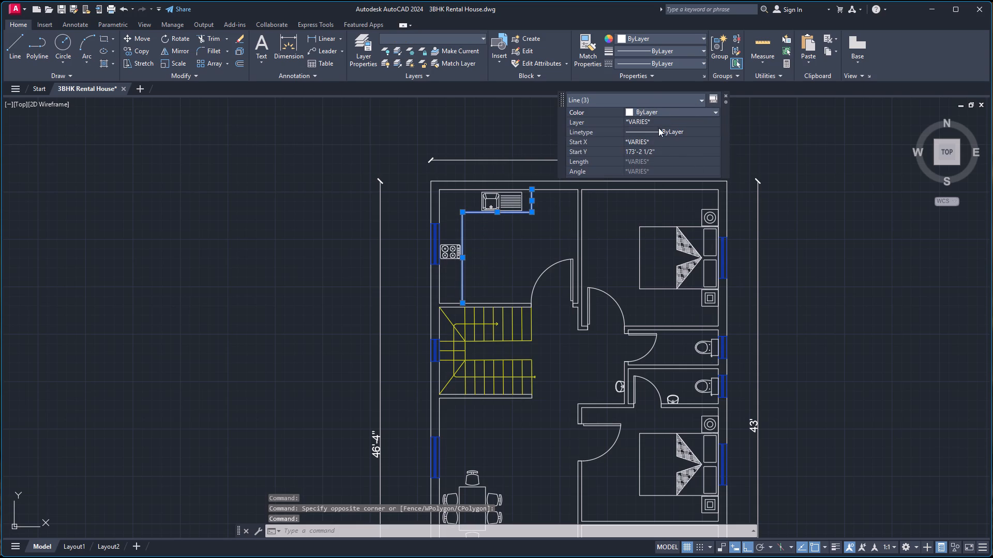
double_click(661, 121)
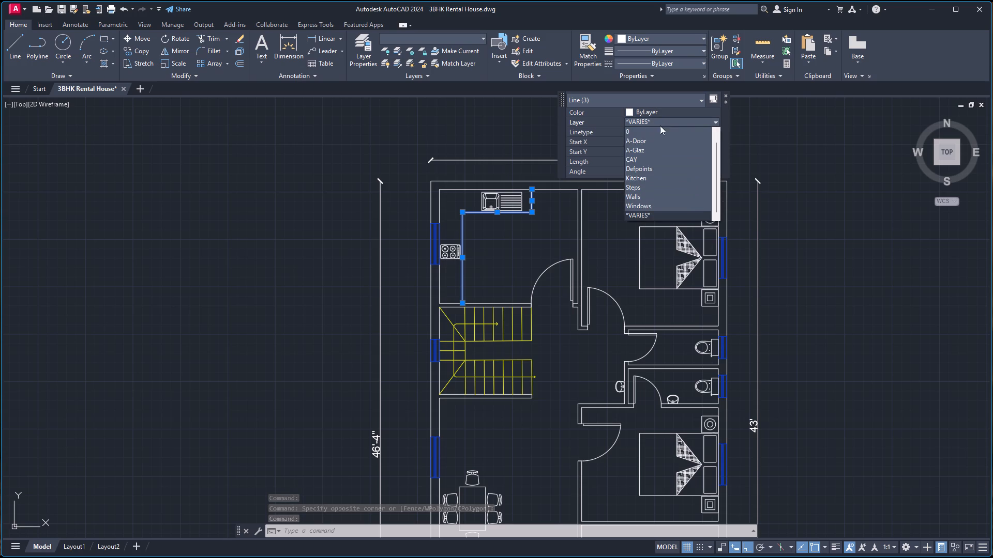
click(653, 175)
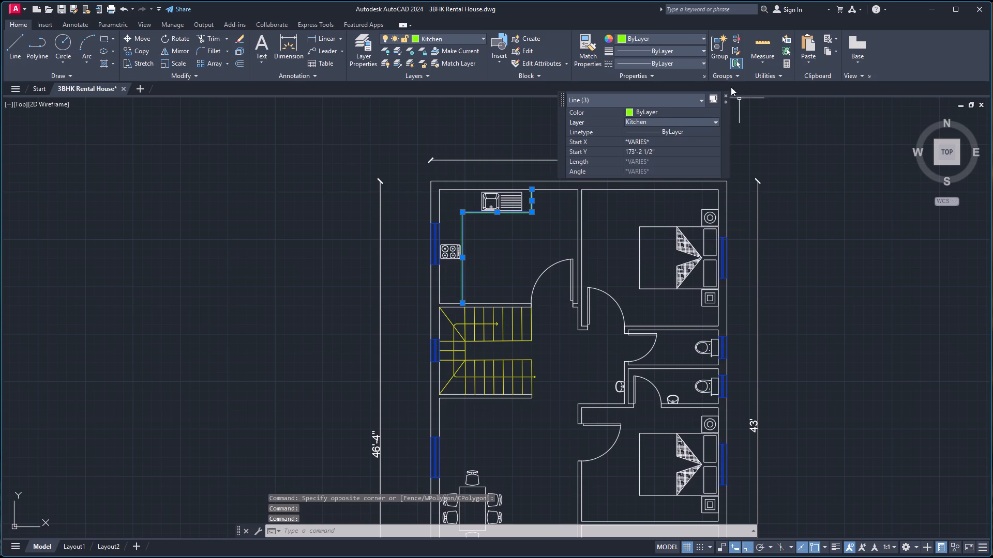
click(726, 96)
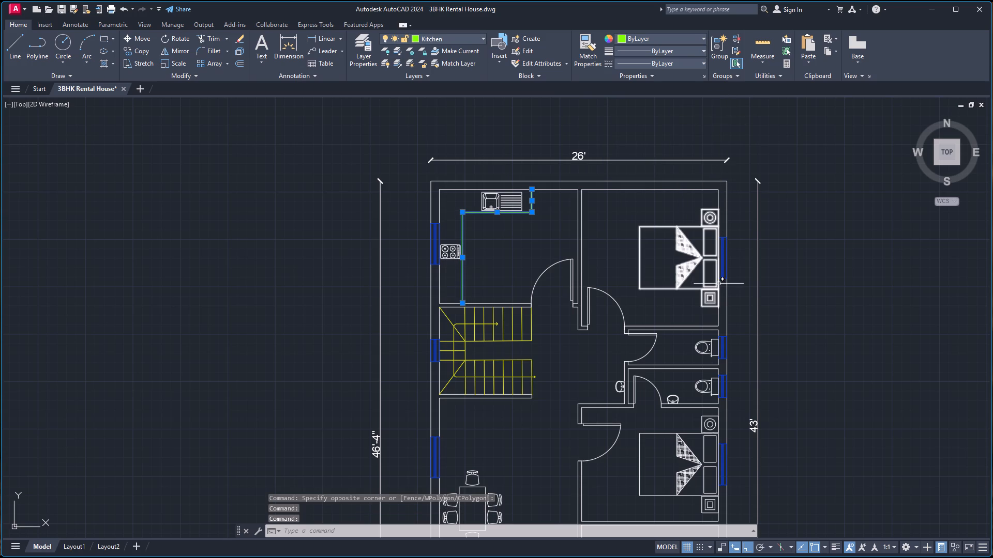
key(Escape)
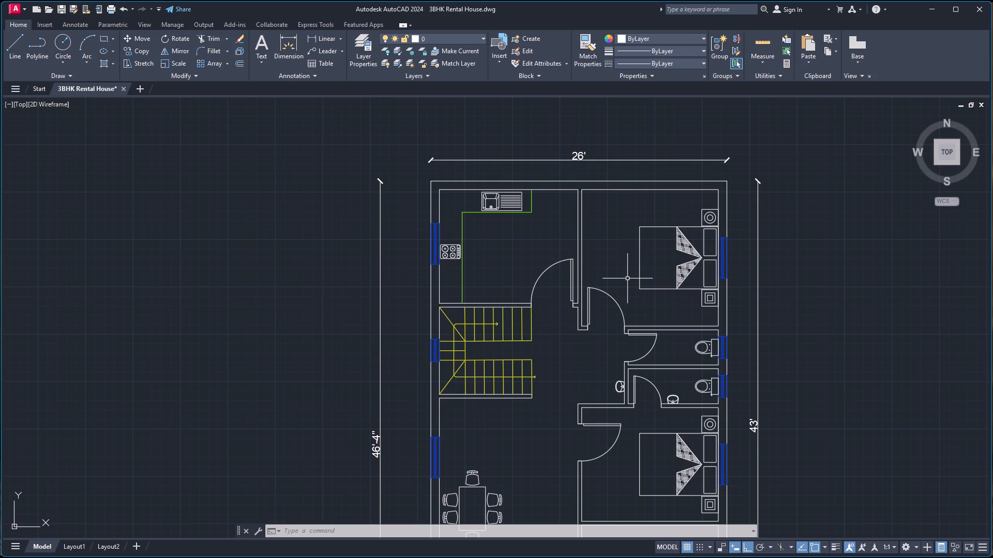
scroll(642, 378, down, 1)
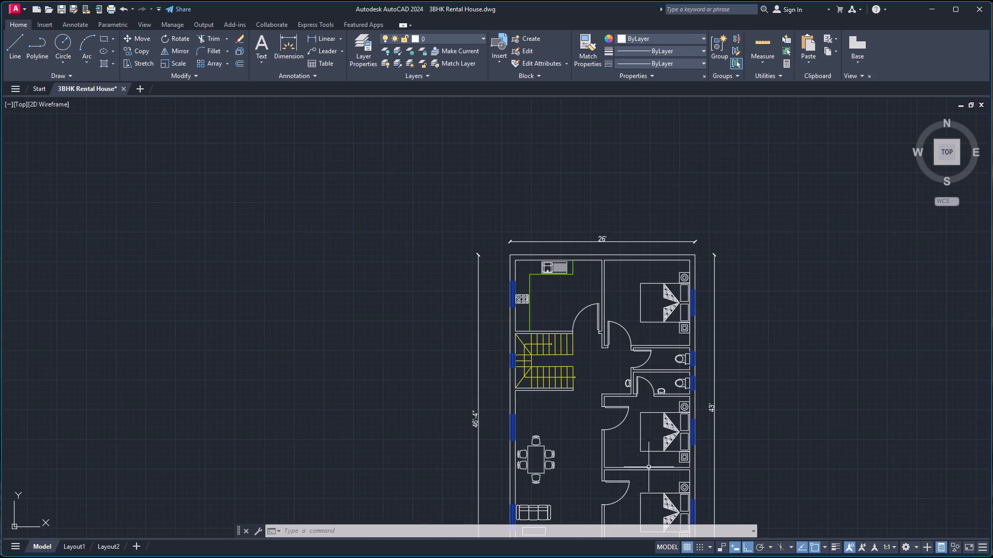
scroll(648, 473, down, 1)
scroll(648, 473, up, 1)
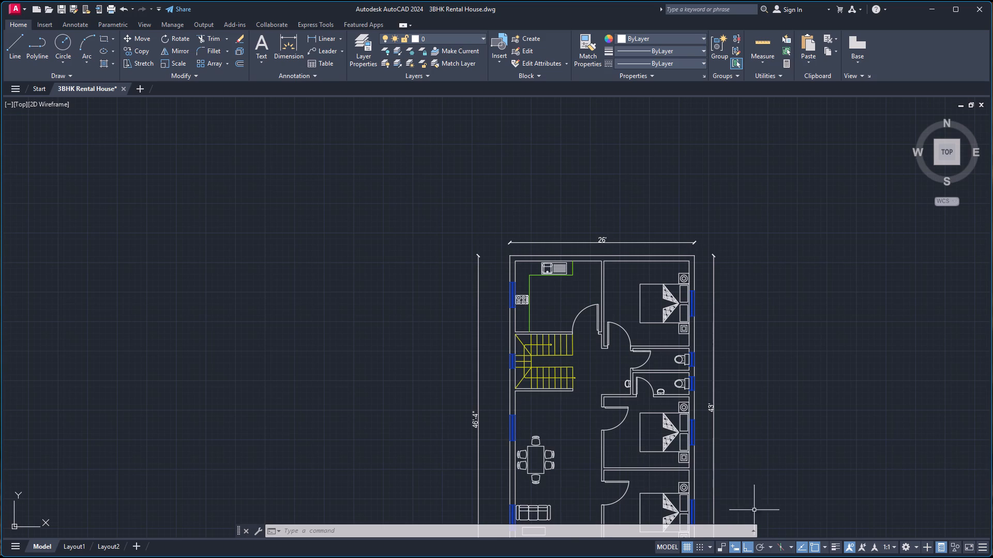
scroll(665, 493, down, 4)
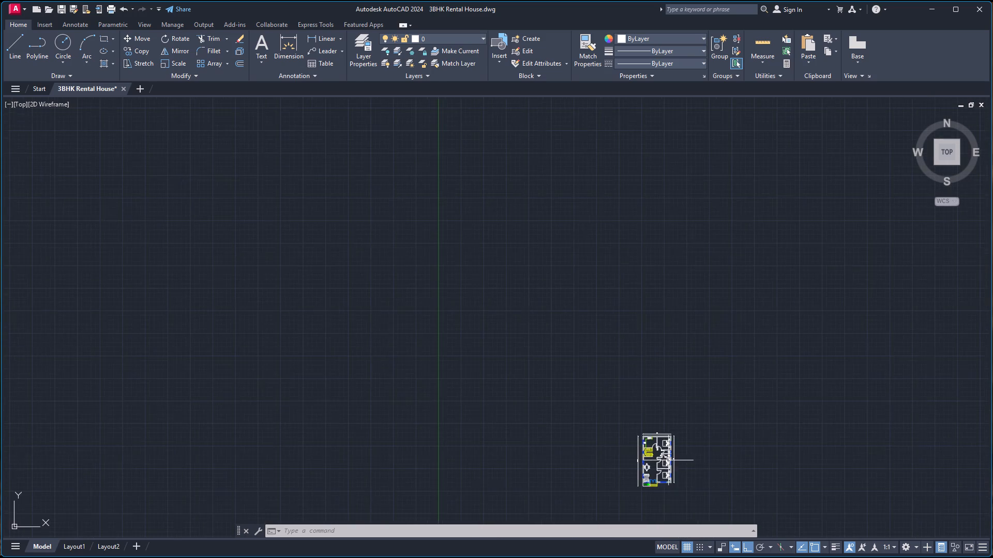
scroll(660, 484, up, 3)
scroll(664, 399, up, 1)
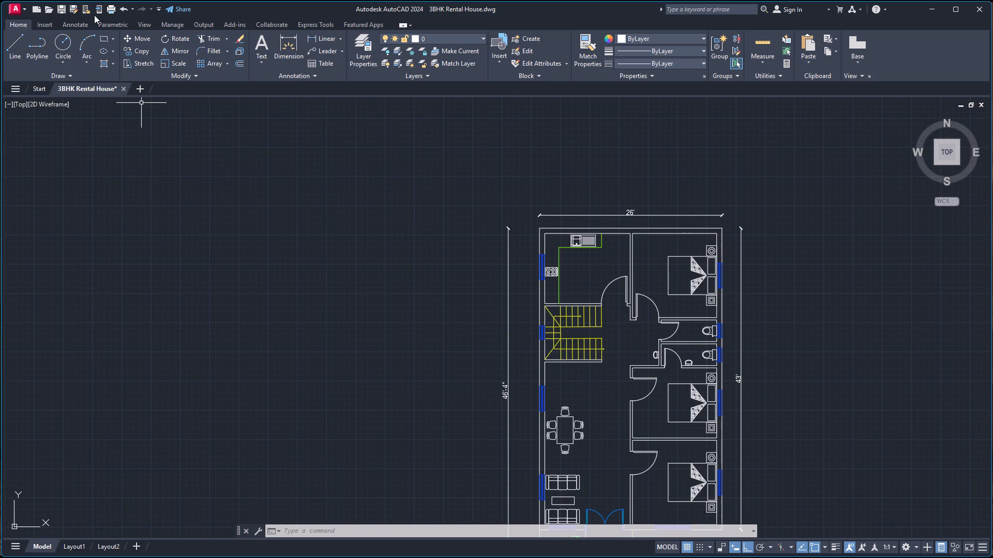
Add a centred multiline text label inside the kitchen reading KITCHEN, with 12'-2''X10' on the second line.
click(69, 27)
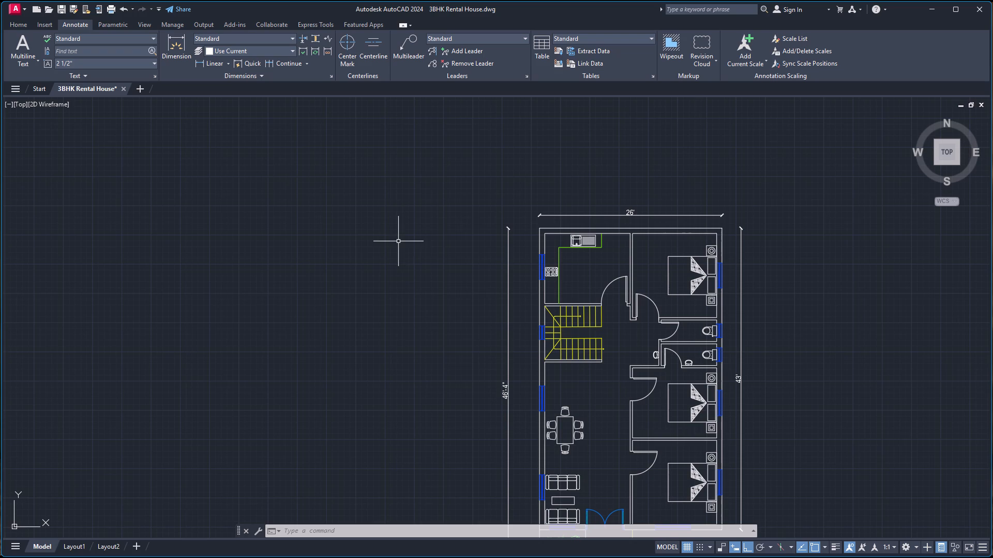
click(27, 49)
scroll(584, 266, up, 2)
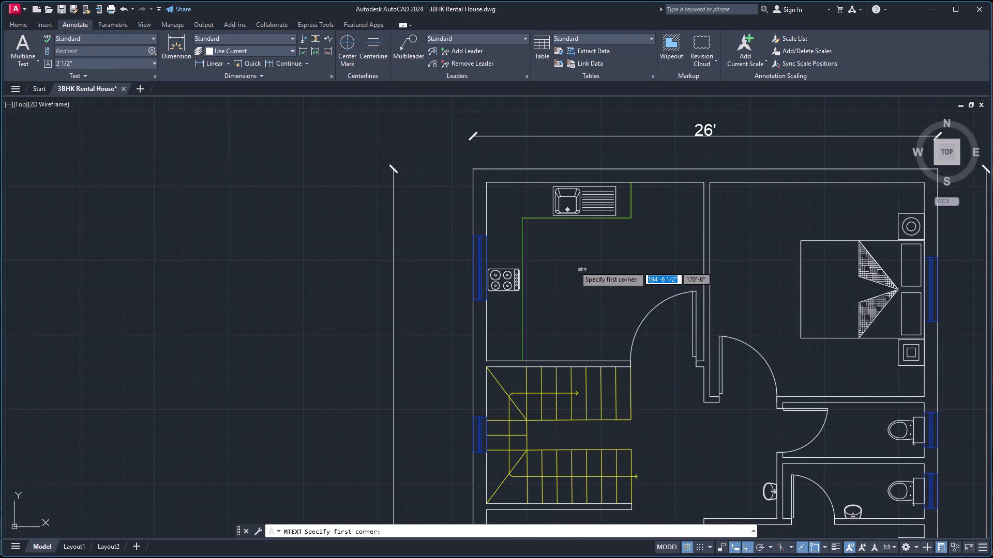
click(558, 251)
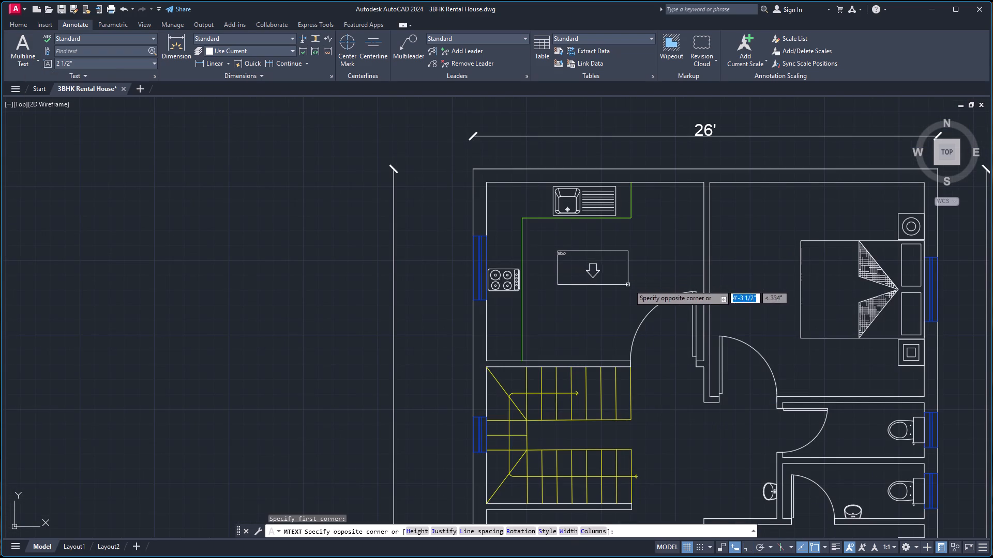
click(652, 286)
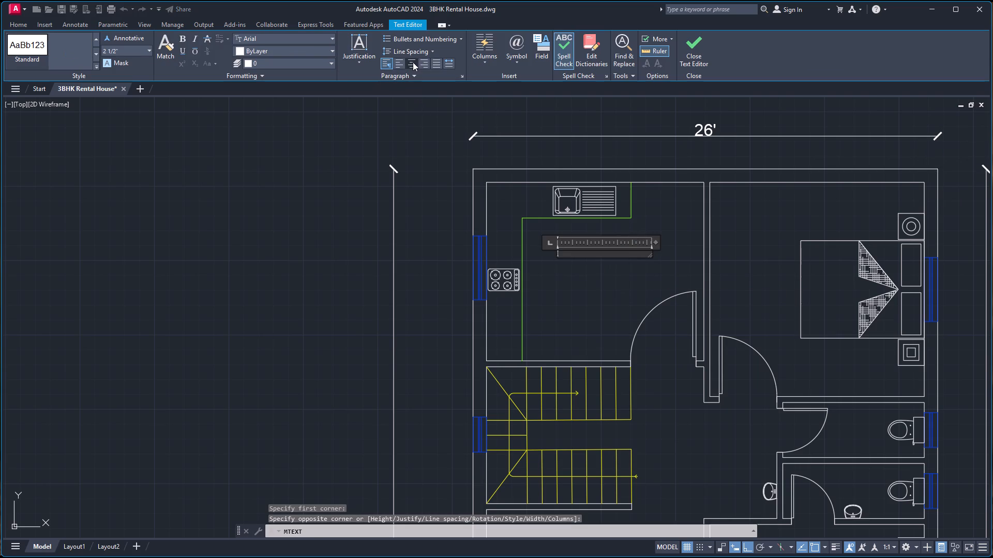
click(413, 62)
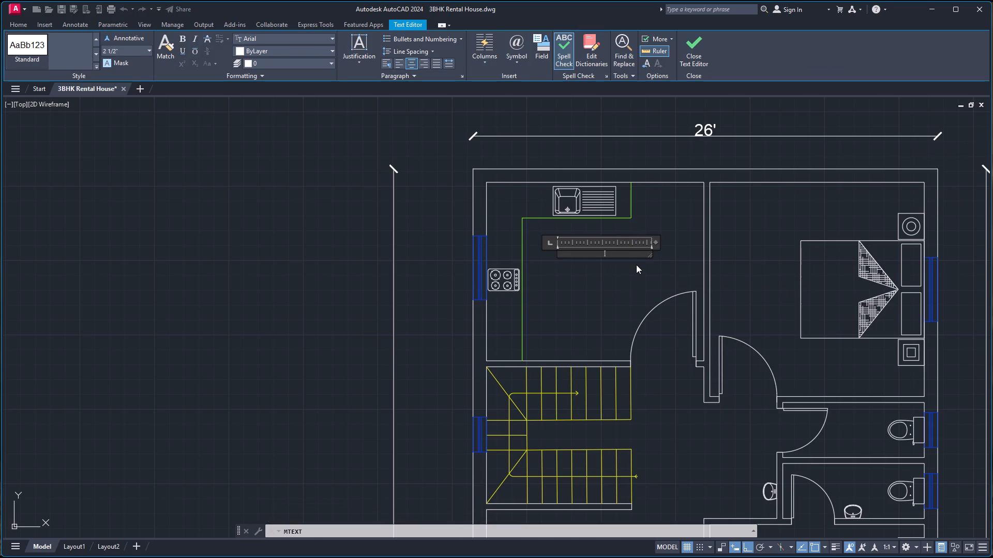
text(KITCHEN)
key(Return)
text(12'-2)
text(''X)
text(10')
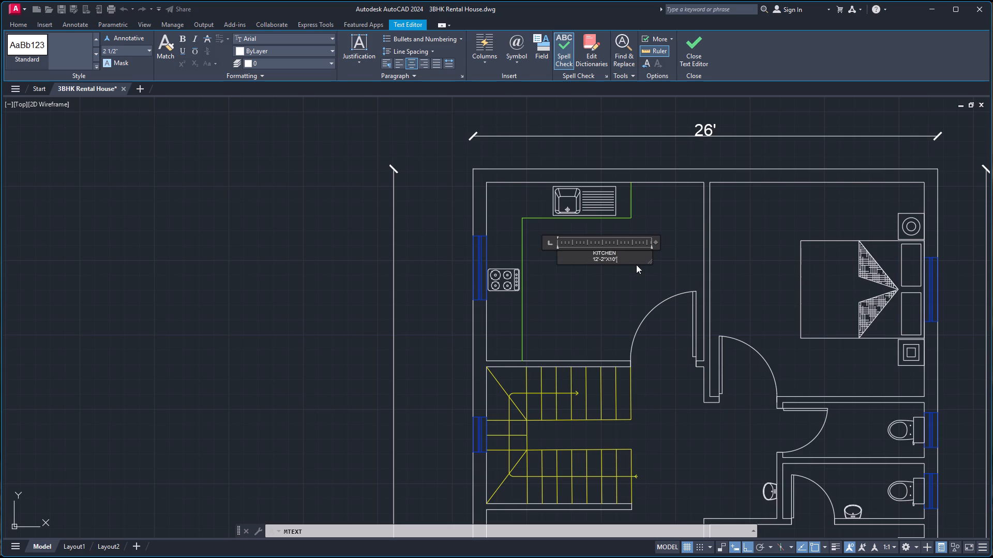
click(621, 275)
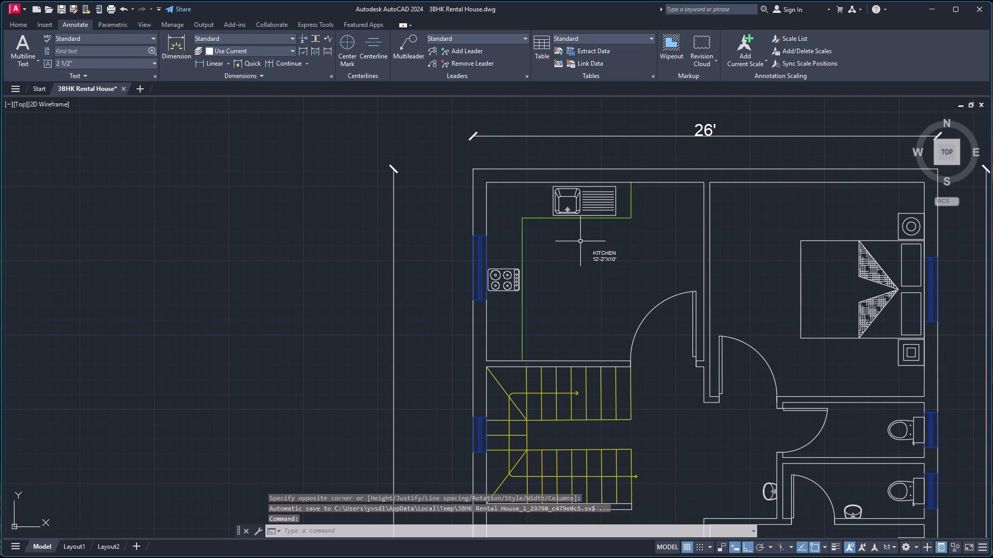
Set the kitchen label's text height to 5".
click(598, 255)
click(704, 211)
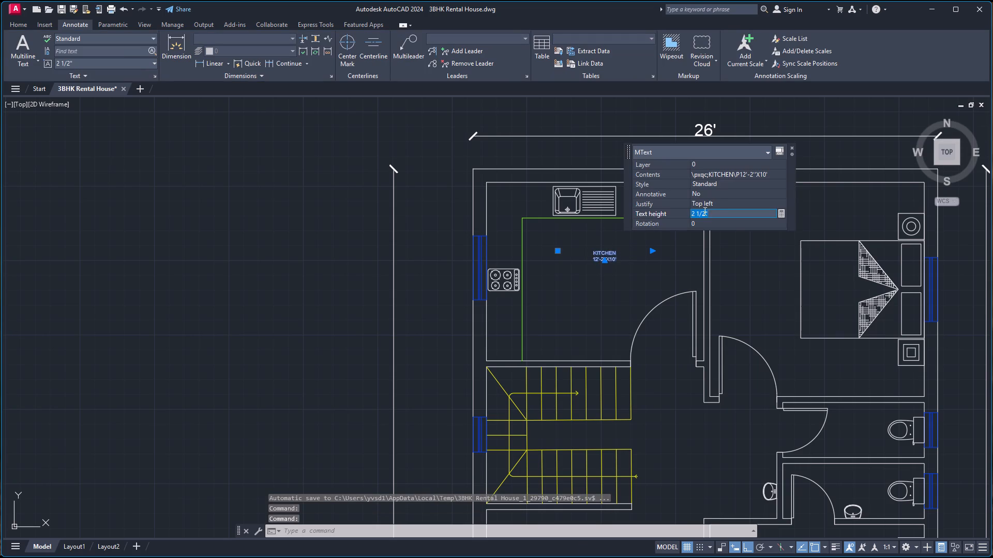
key(5)
key(Return)
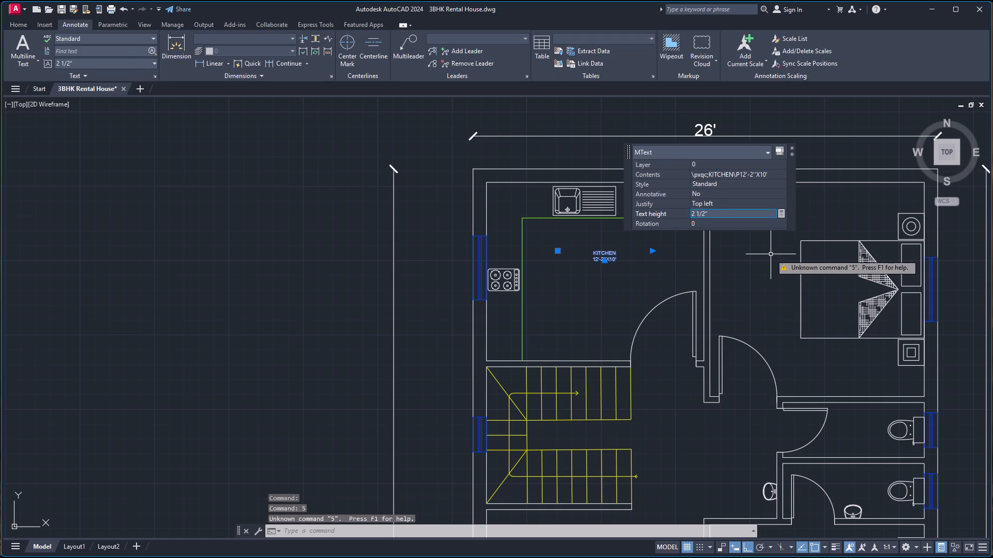
click(731, 213)
drag(732, 213, 667, 219)
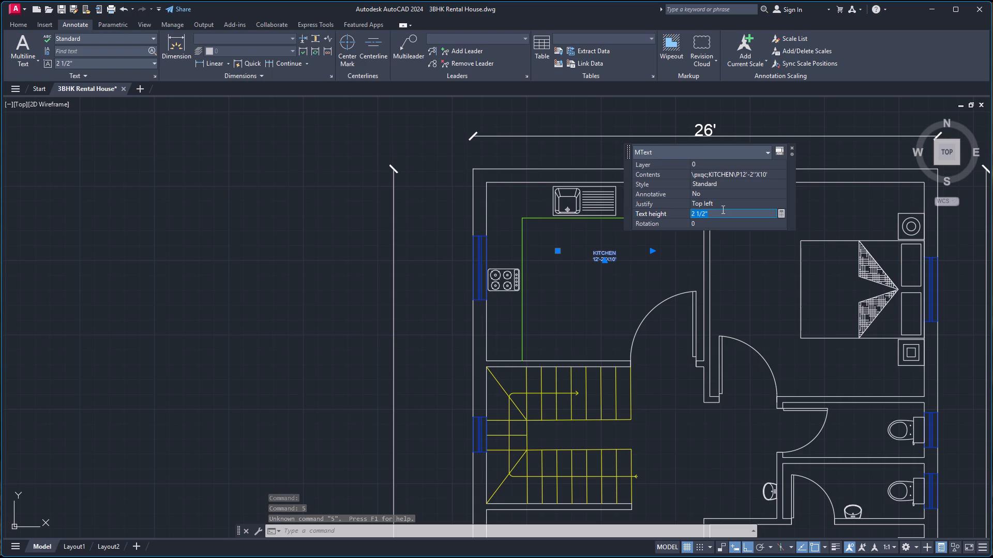
key(5)
key(Return)
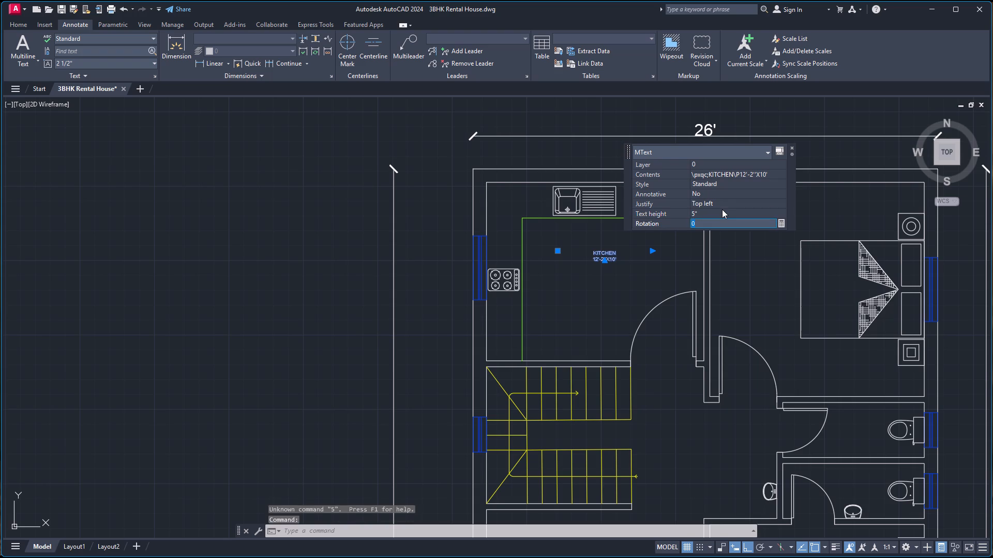
key(Escape)
key(Escape)
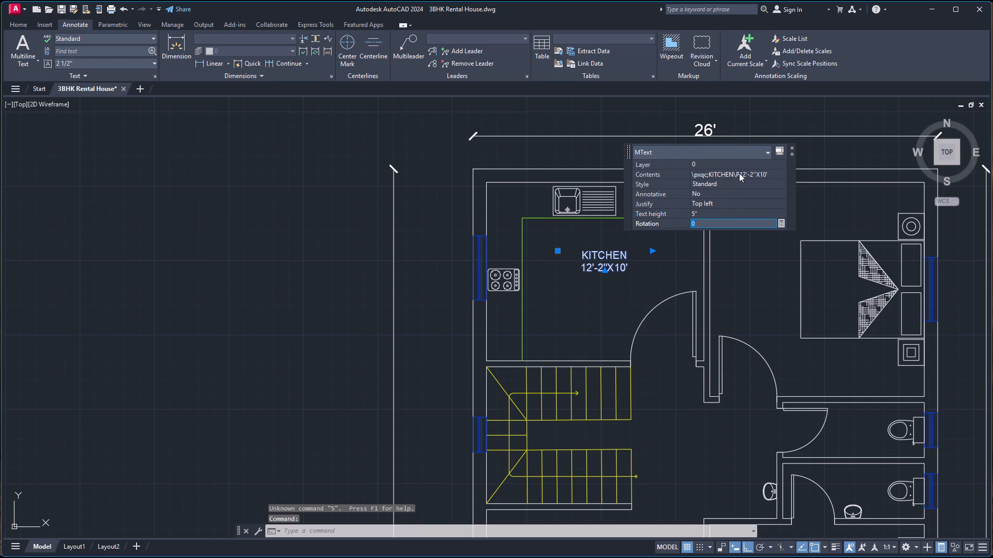
click(792, 149)
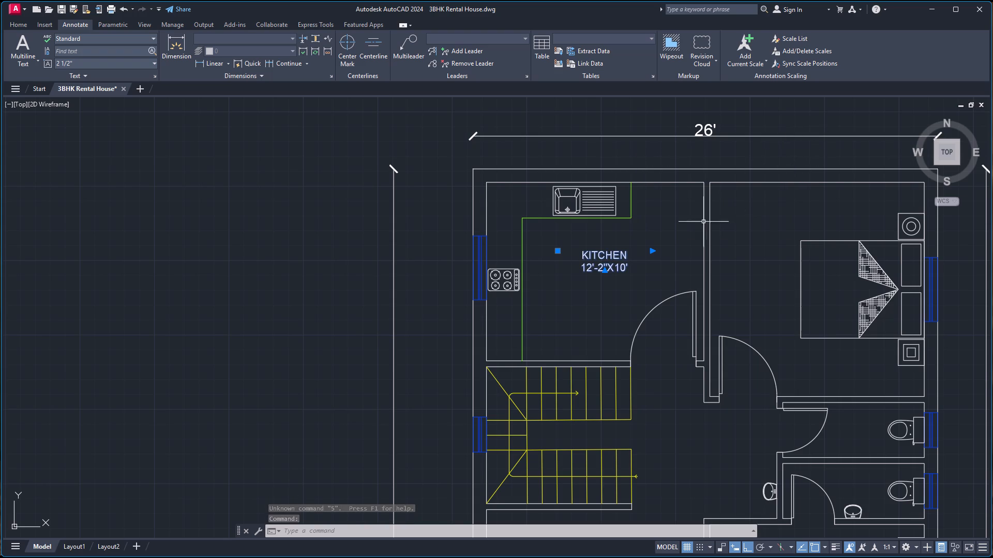
key(Escape)
Copy the kitchen label and paste it beside the bed in the bedroom adjoining the kitchen.
click(595, 253)
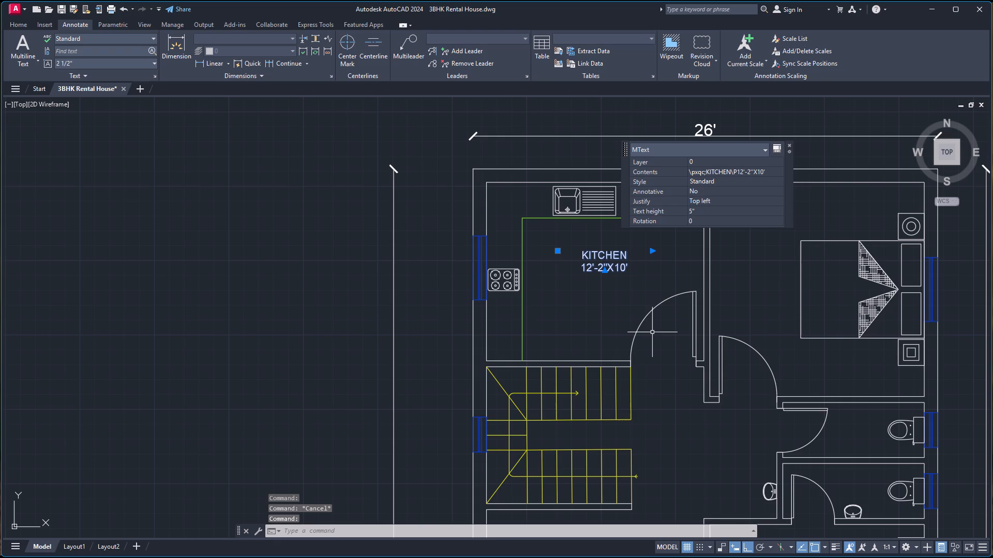
key(ctrl+c)
key(ctrl+v)
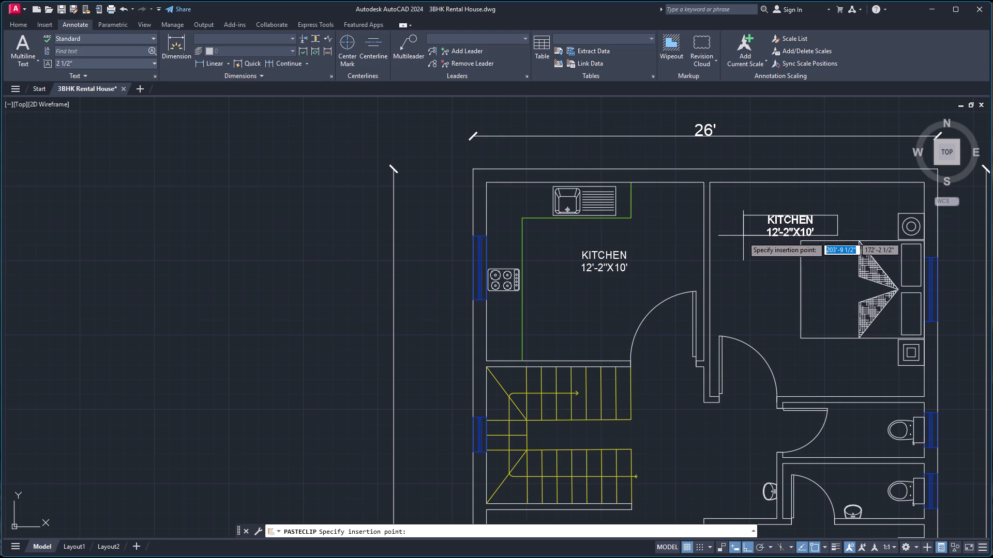
click(709, 283)
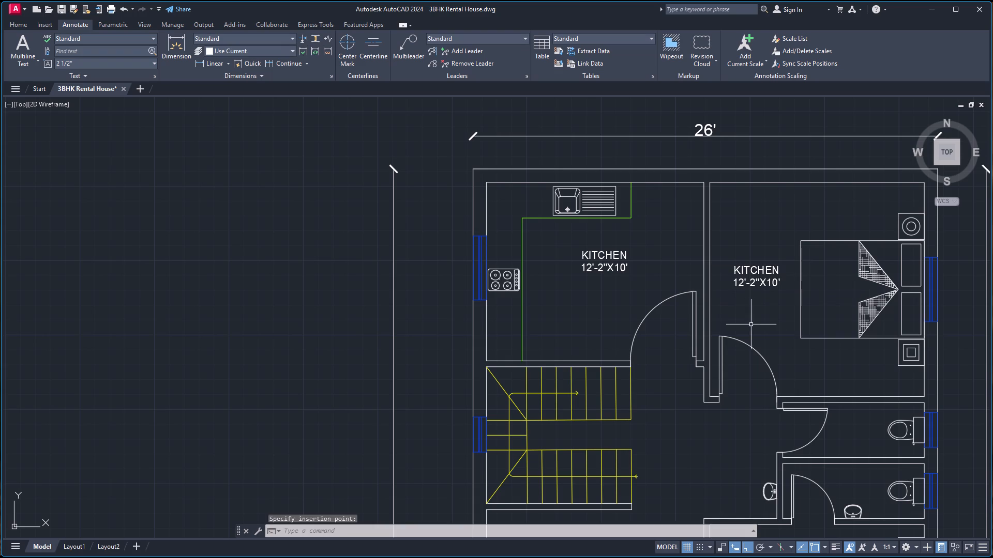
Paste a copy of the kitchen label into each of the two toilets, beside the WCs.
key(ctrl+v)
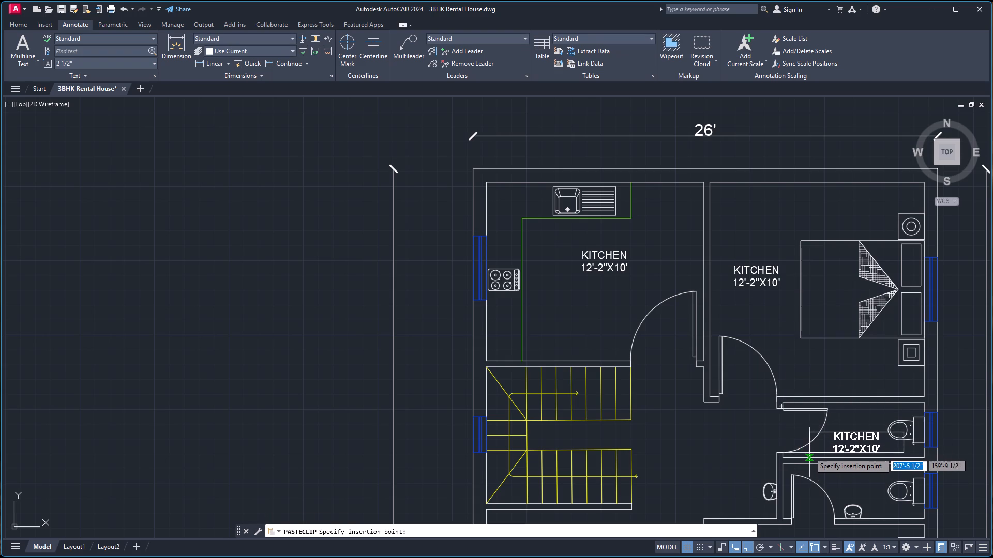
scroll(809, 452, up, 3)
scroll(805, 454, down, 6)
scroll(815, 448, up, 2)
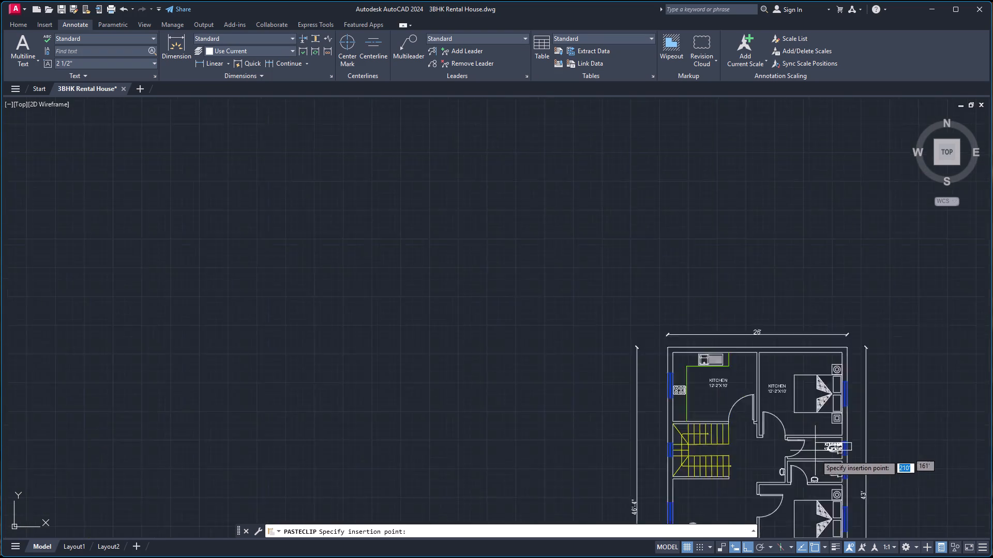
scroll(816, 456, up, 3)
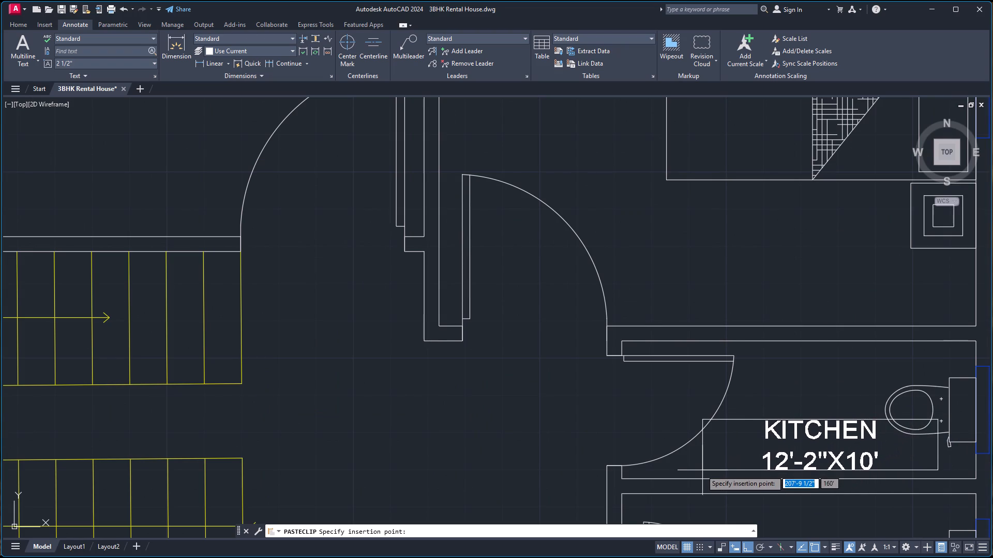
click(698, 471)
scroll(745, 460, down, 4)
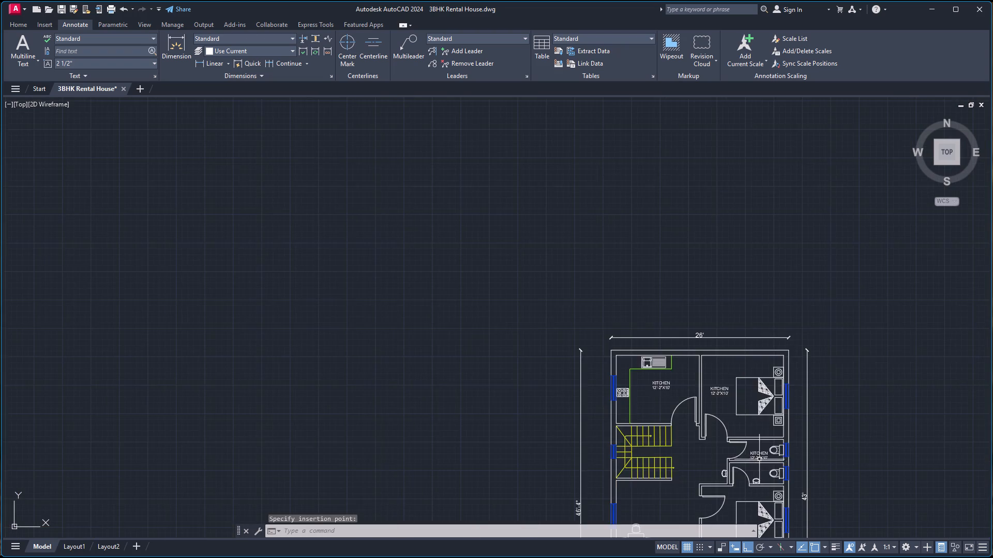
scroll(761, 479, up, 3)
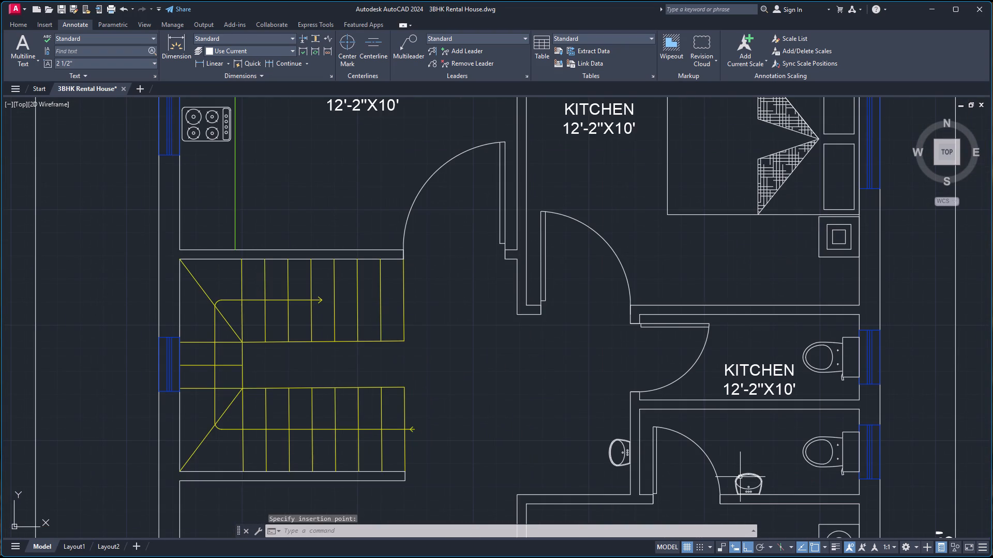
key(ctrl+v)
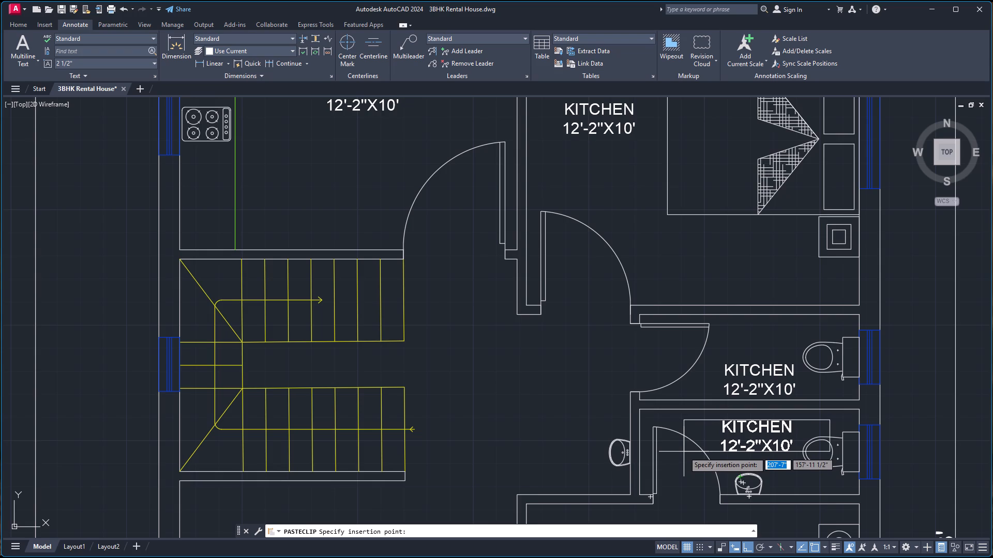
click(684, 450)
Paste a copy of the kitchen label into the middle bedroom, between its door and the bed.
key(ctrl+v)
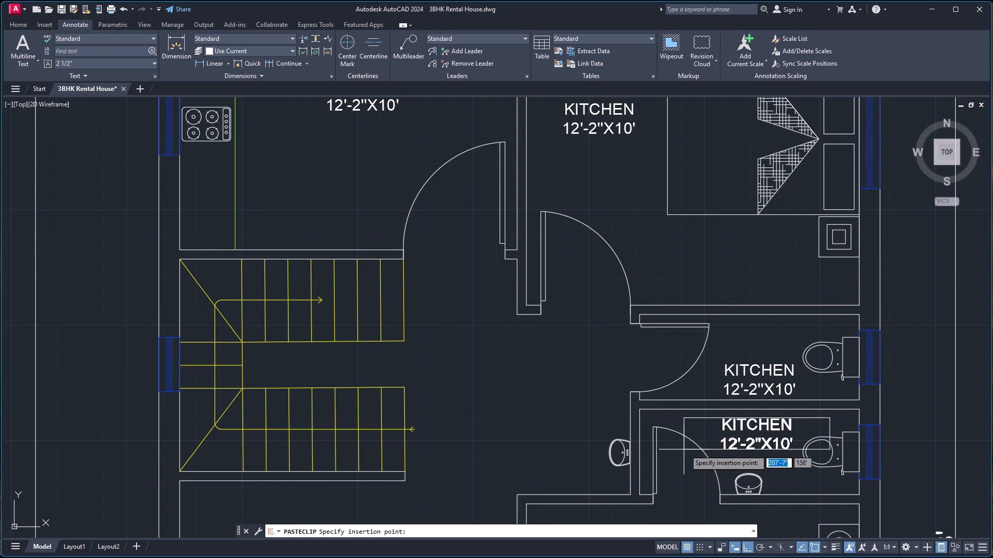
scroll(688, 451, down, 4)
scroll(688, 489, up, 4)
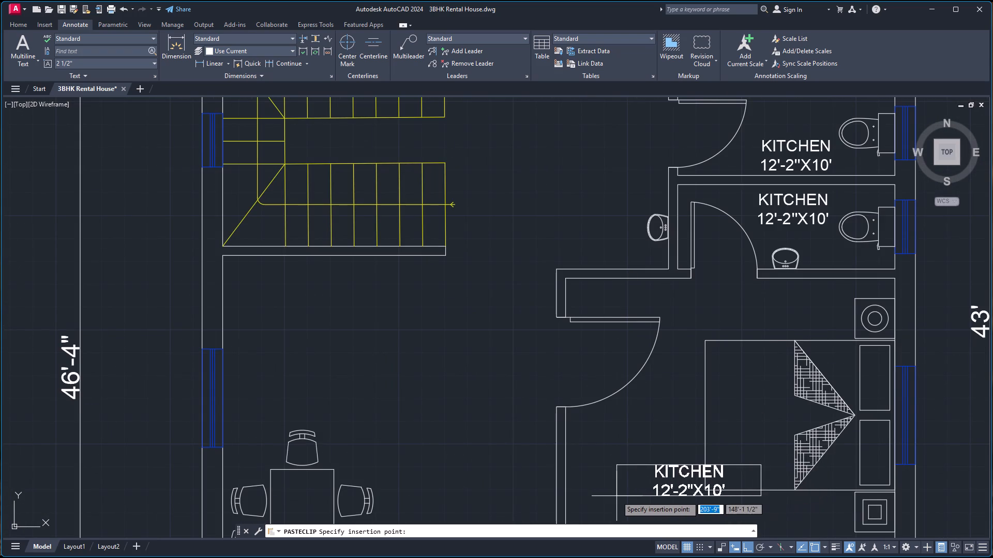
scroll(616, 496, down, 1)
scroll(597, 493, up, 1)
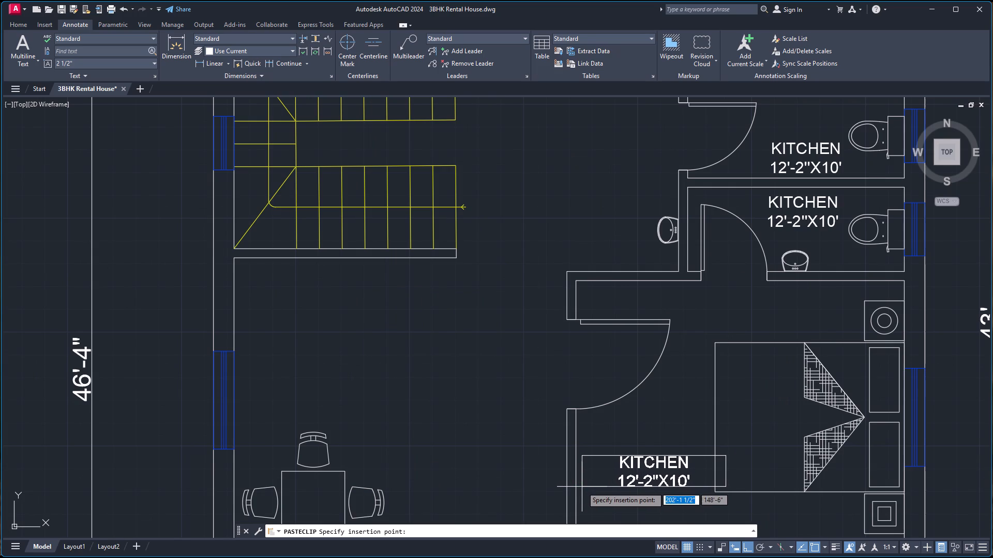
click(582, 487)
Paste a copy of the kitchen label into the front bedroom, between the bed's foot and the front wall.
key(ctrl+v)
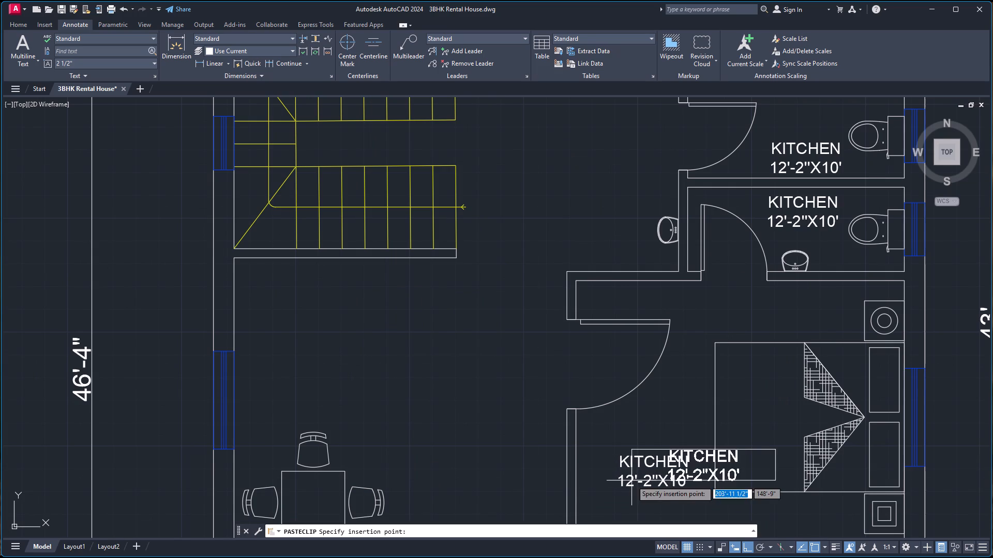
scroll(634, 476, down, 7)
scroll(650, 495, up, 3)
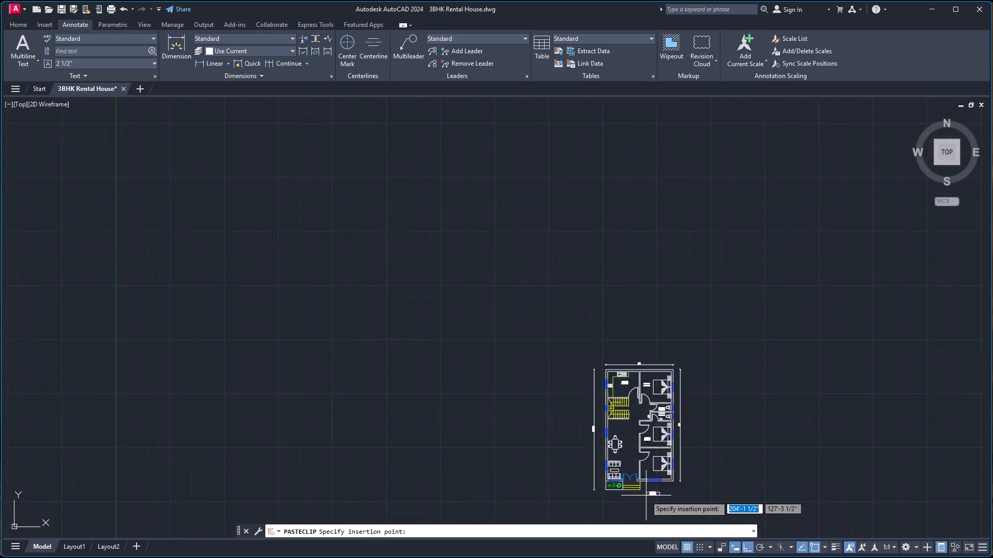
scroll(636, 467, up, 3)
click(655, 469)
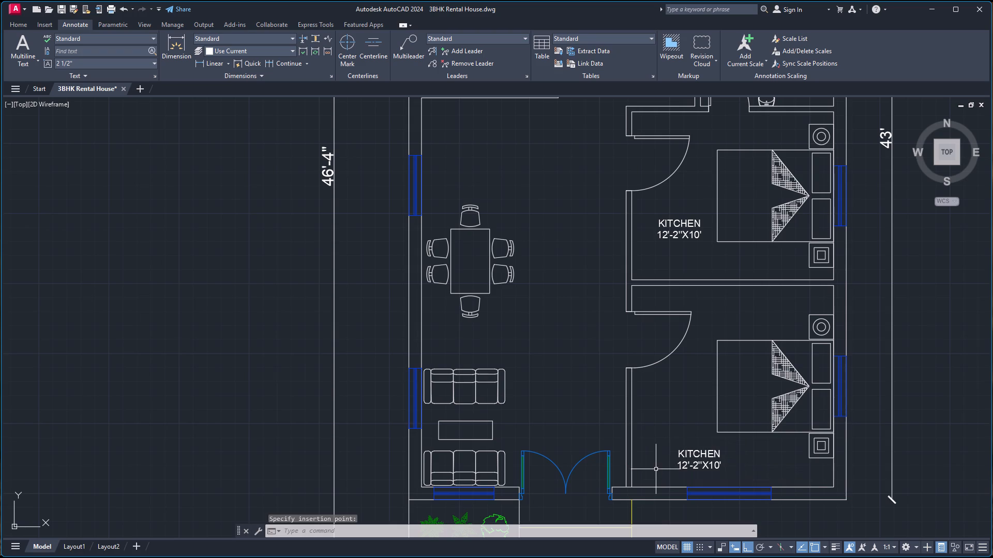
Paste a copy of the kitchen label into the hall, just above the dining table.
key(ctrl+v)
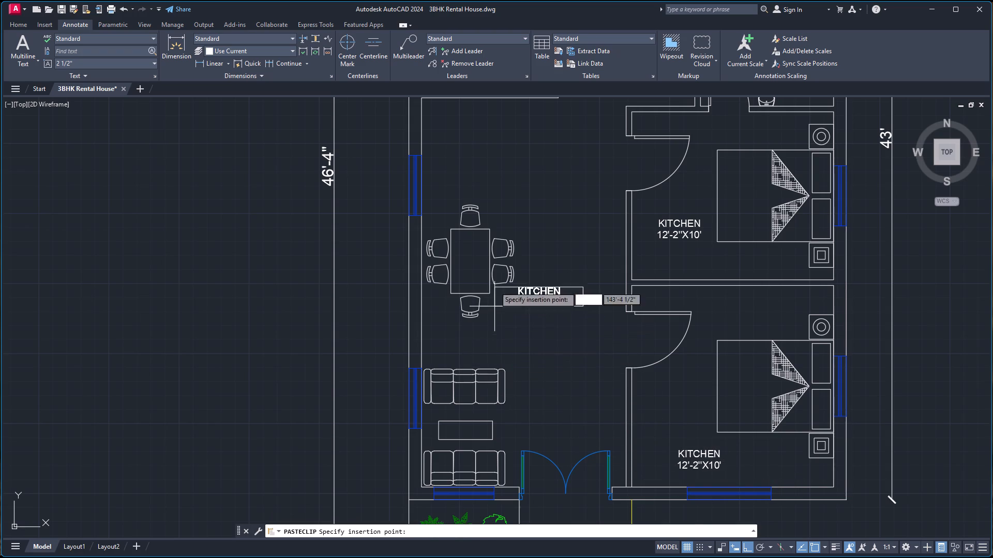
click(491, 202)
Change the label in the bedroom adjoining the kitchen to read BED ROOM with 12'X12' on the second line.
scroll(664, 374, down, 2)
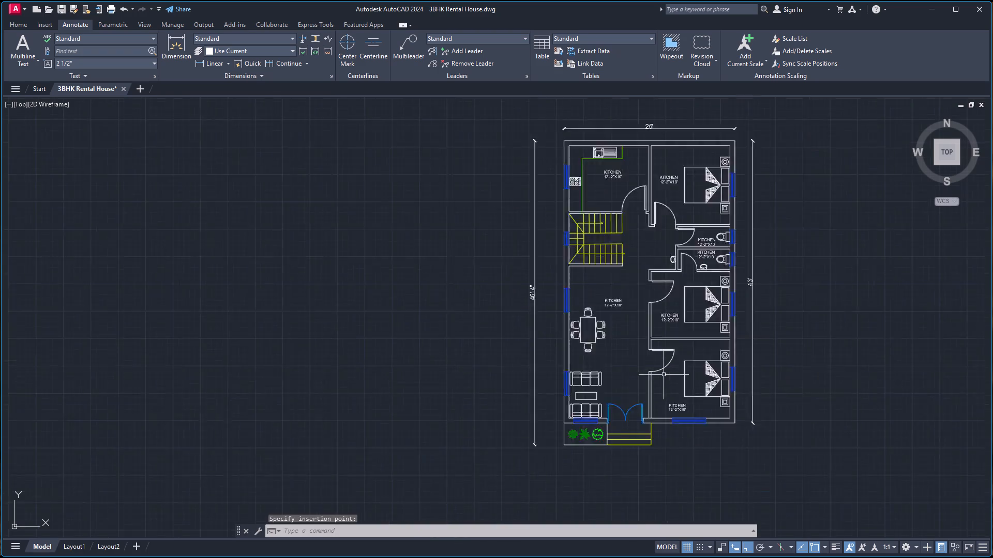
scroll(664, 376, down, 1)
scroll(667, 404, up, 1)
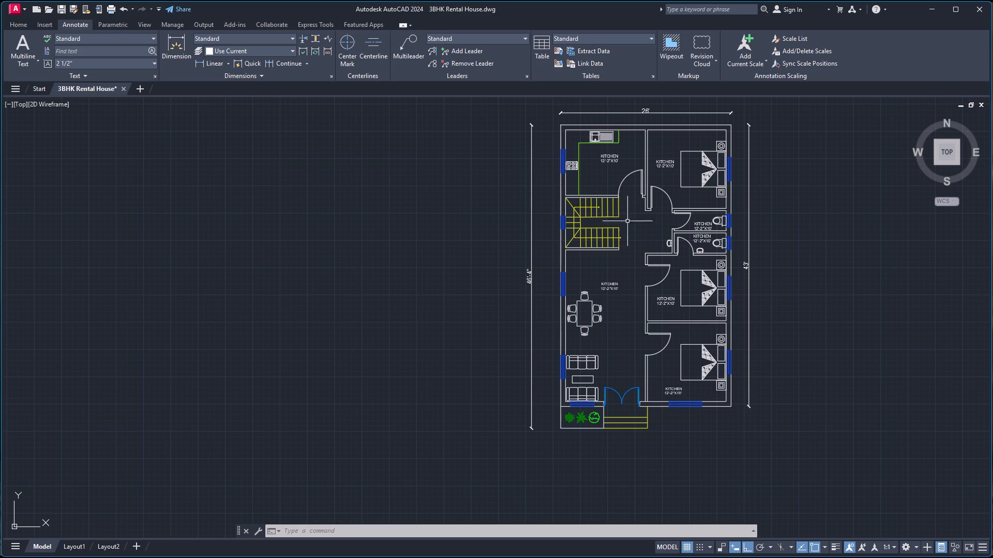
scroll(607, 148, up, 2)
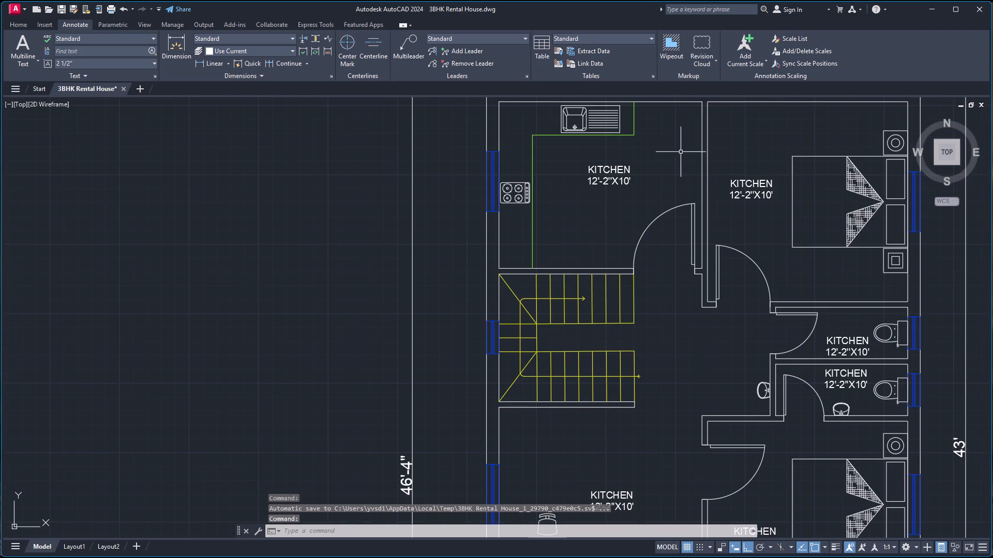
double_click(769, 182)
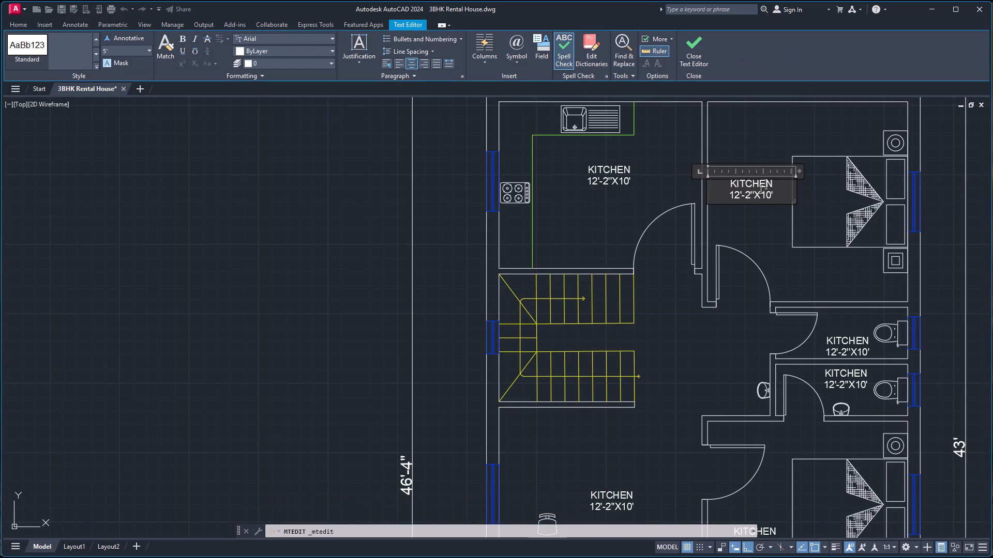
key(ctrl+a)
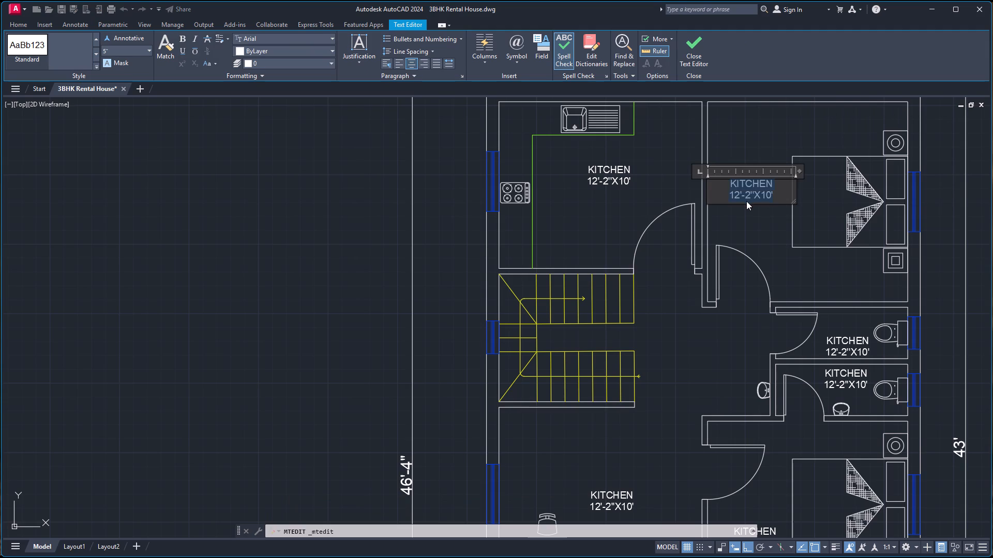
text(BE)
key(space)
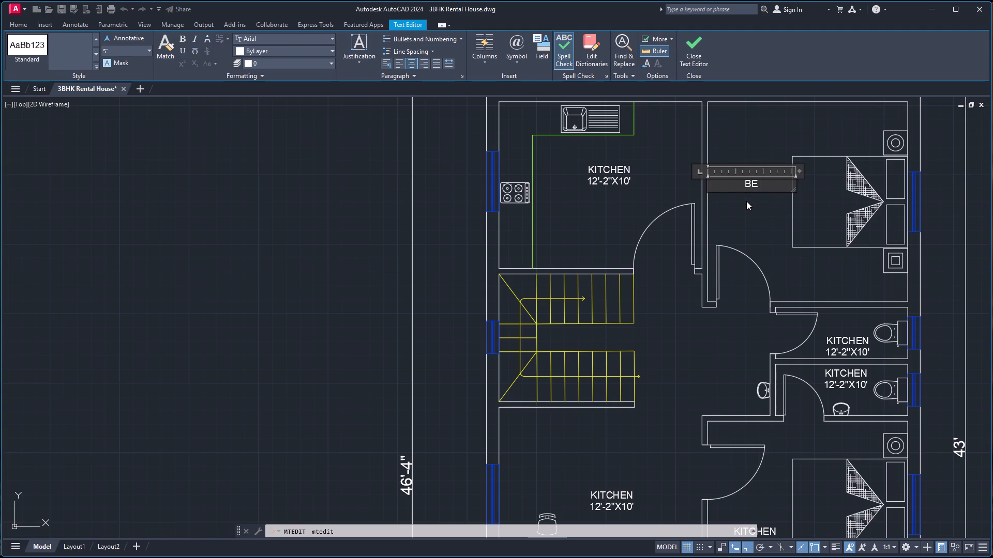
key(BackSpace)
text(D)
key(space)
text(ROOM)
key(Return)
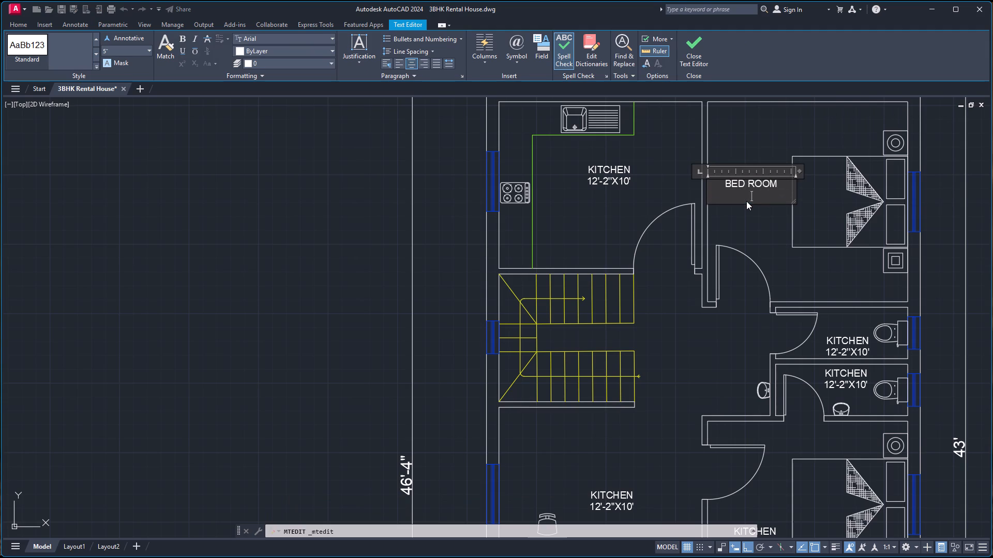
text(12')
key(minus)
key(BackSpace)
key(x)
text(12')
click(837, 349)
Change the label in the toilet nearest that bedroom to read C. T & B with 7'-11''X3'-1'' on the second line.
double_click(848, 338)
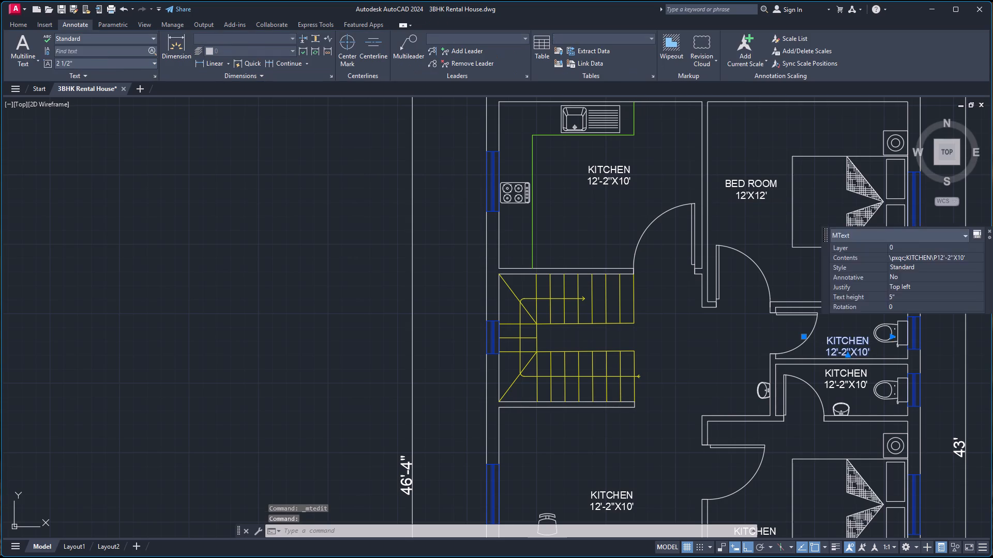
key(ctrl+a)
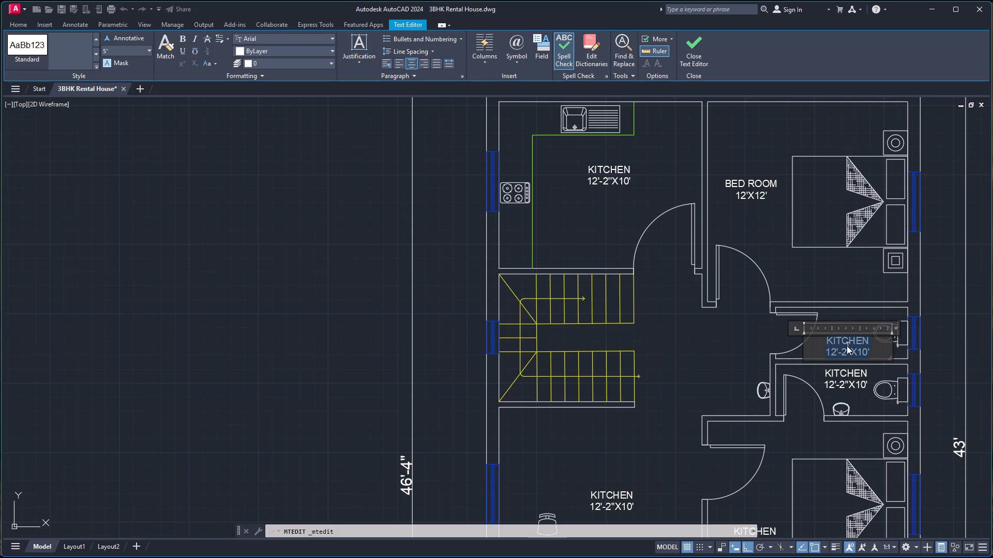
key(c)
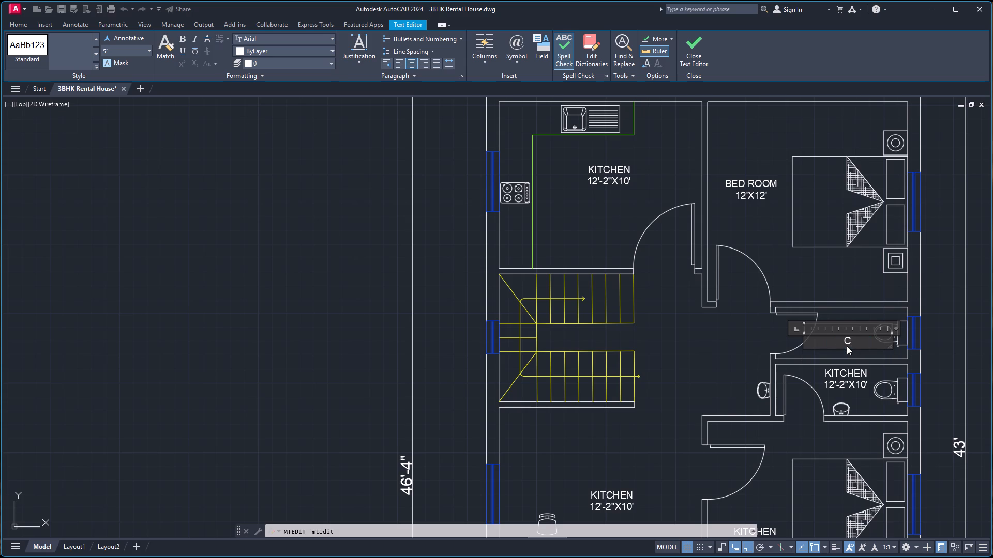
text(. T)
key(space)
key(shift+ampersand)
key(space)
key(b)
key(Return)
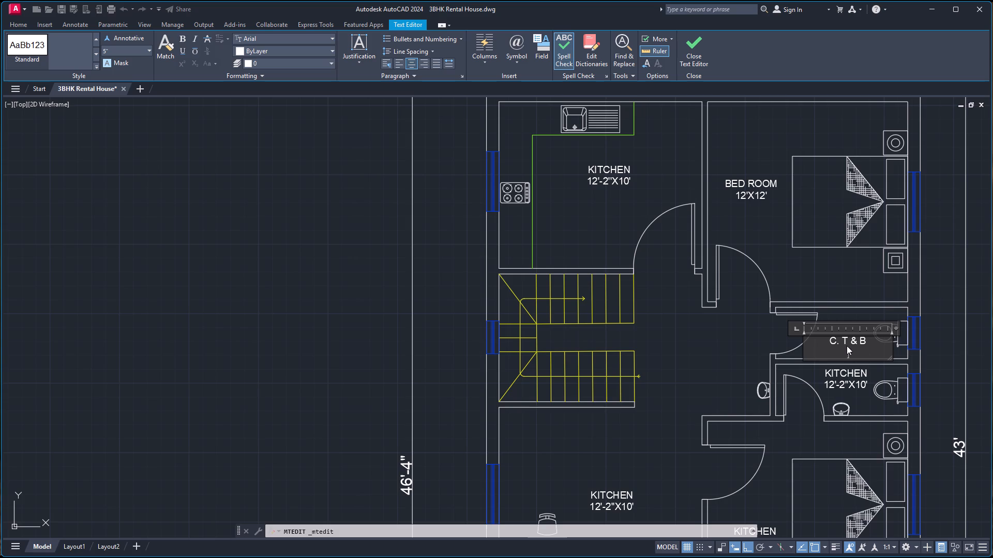
text(7'-)
text(11'')
key(x)
key(3)
text('-)
text(1'')
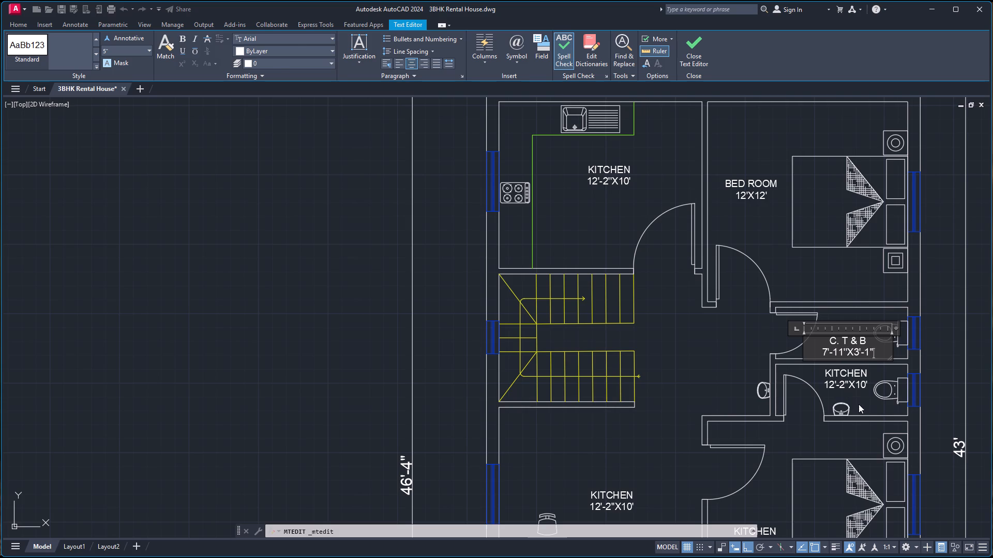
click(859, 404)
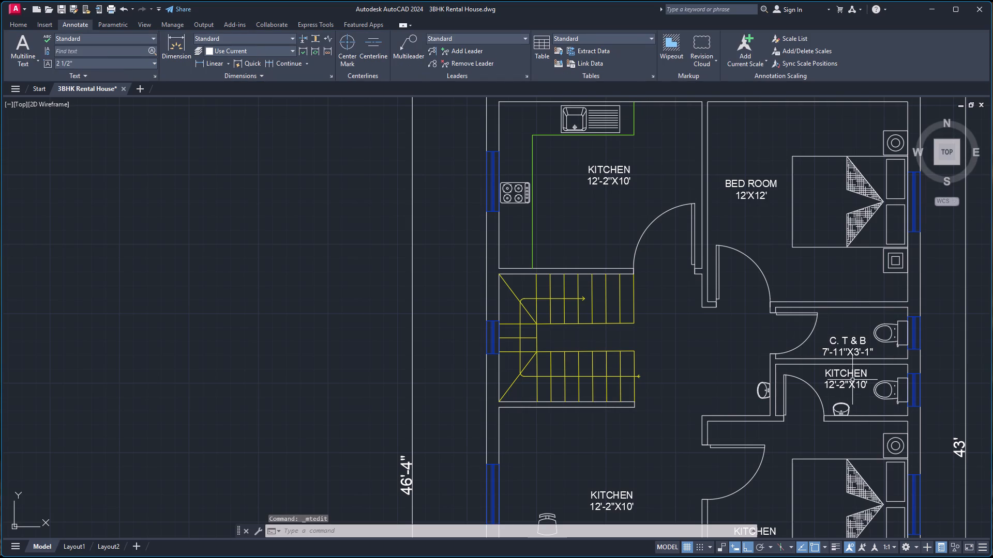
Move the C. T & B label straight up about 6" so it sits clear of the toilet's lower wall.
click(843, 342)
click(850, 341)
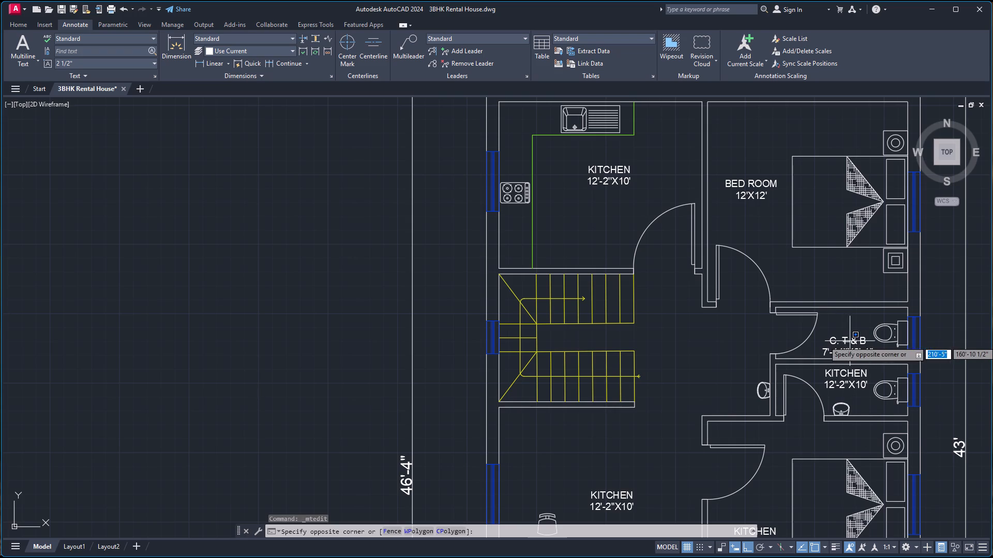
click(853, 342)
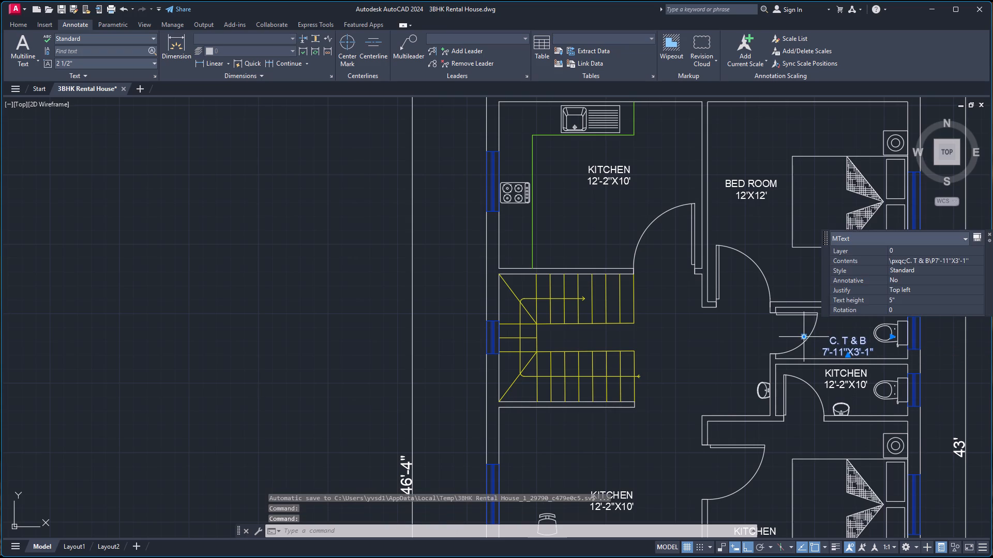
click(805, 336)
scroll(805, 329, up, 3)
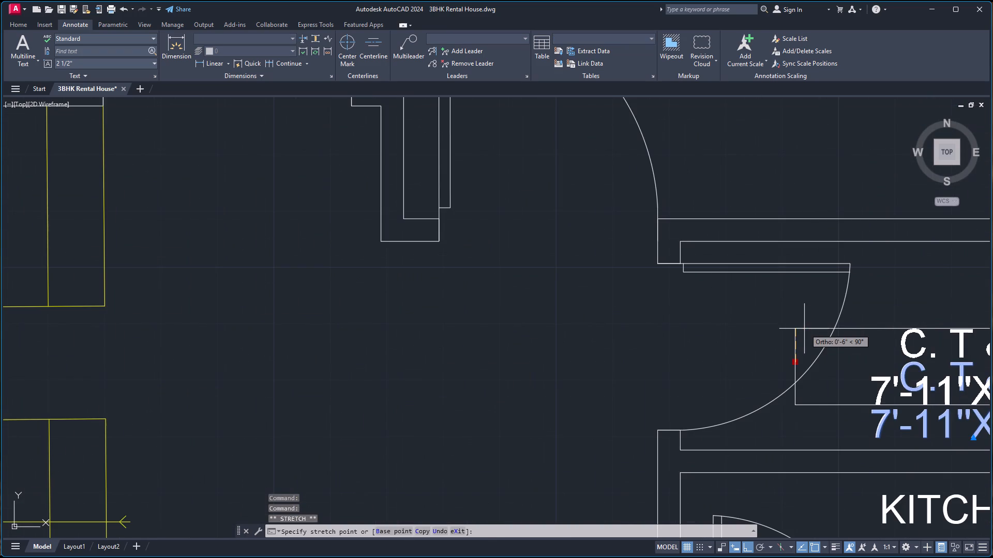
click(804, 326)
scroll(856, 360, down, 3)
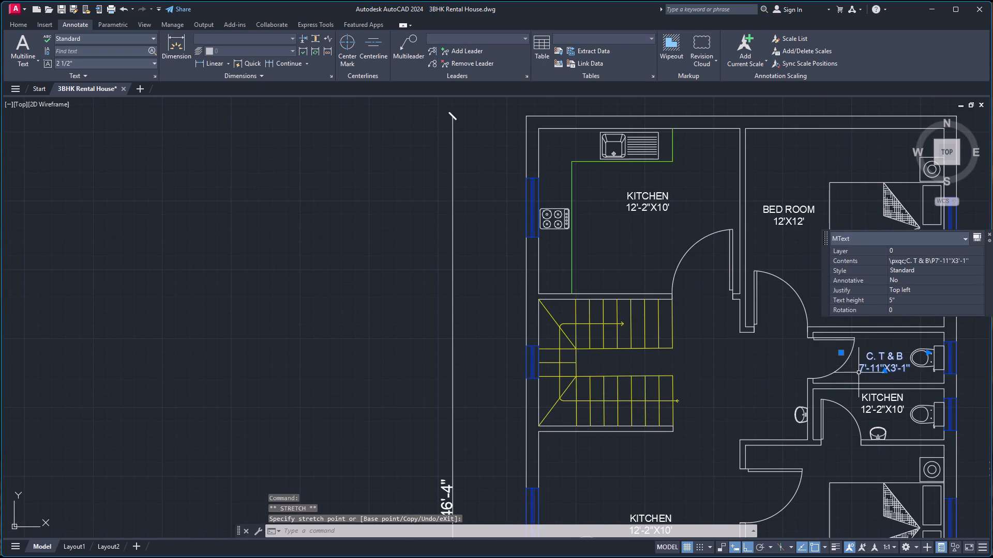
key(Escape)
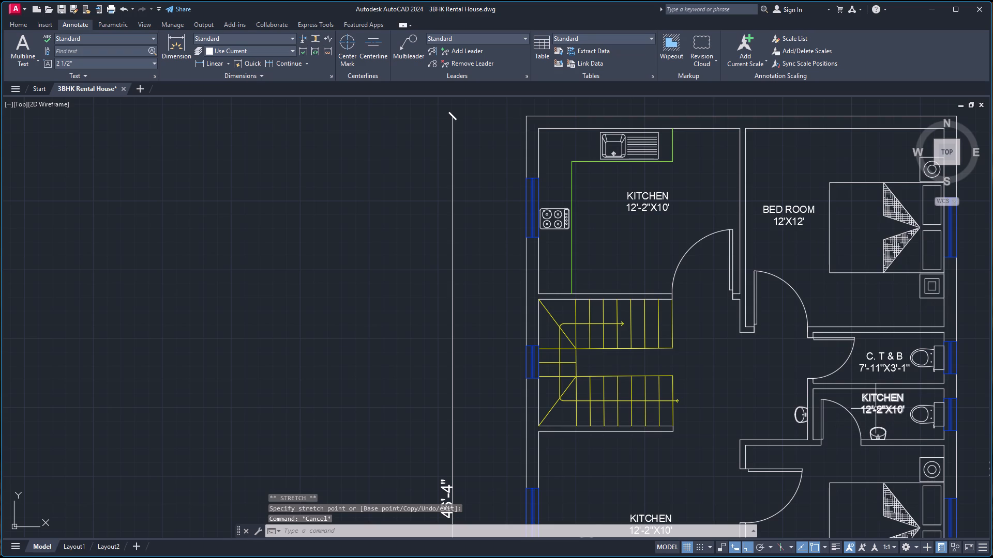
Change the label in the second toilet, below C. T & B, to read A. T & B with 7'-11'X3'-1'' on the second line.
double_click(876, 409)
key(ctrl+a)
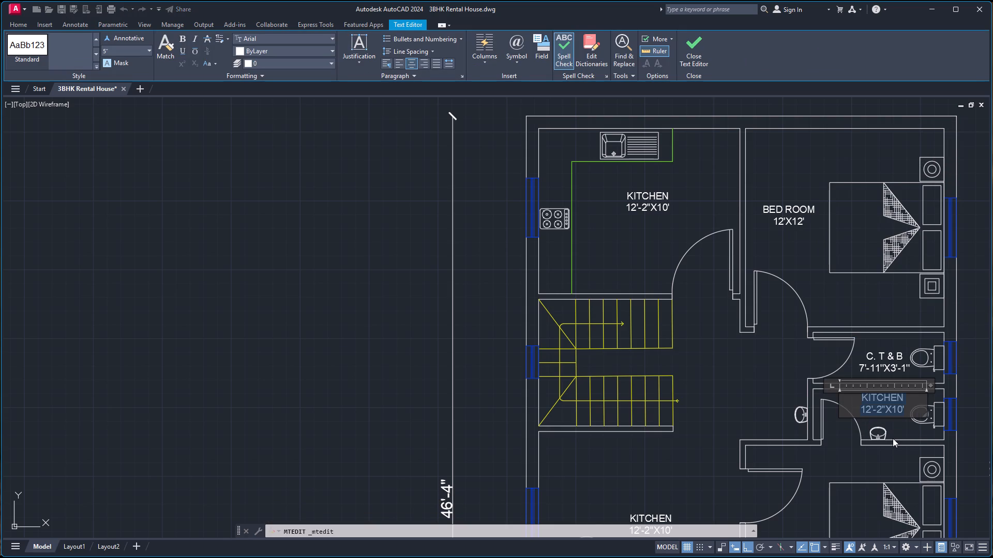
text(A.)
key(space)
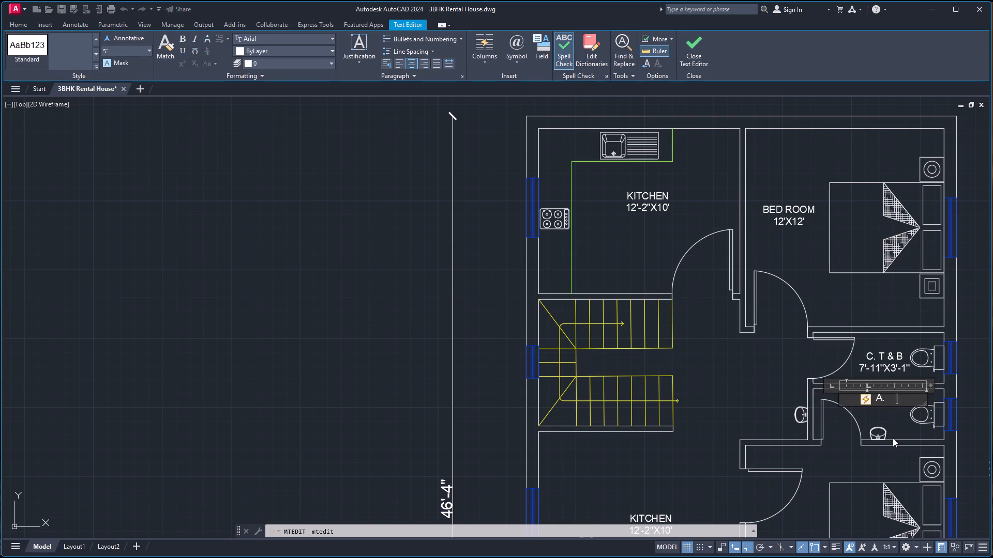
key(BackSpace)
key(space)
key(BackSpace)
key(t)
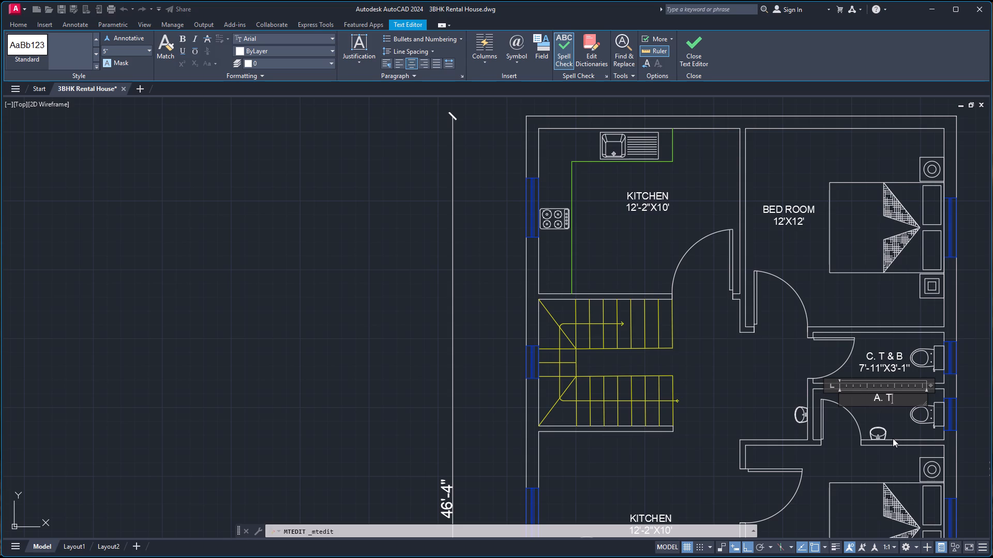
key(space)
text(&)
key(space)
key(b)
key(Return)
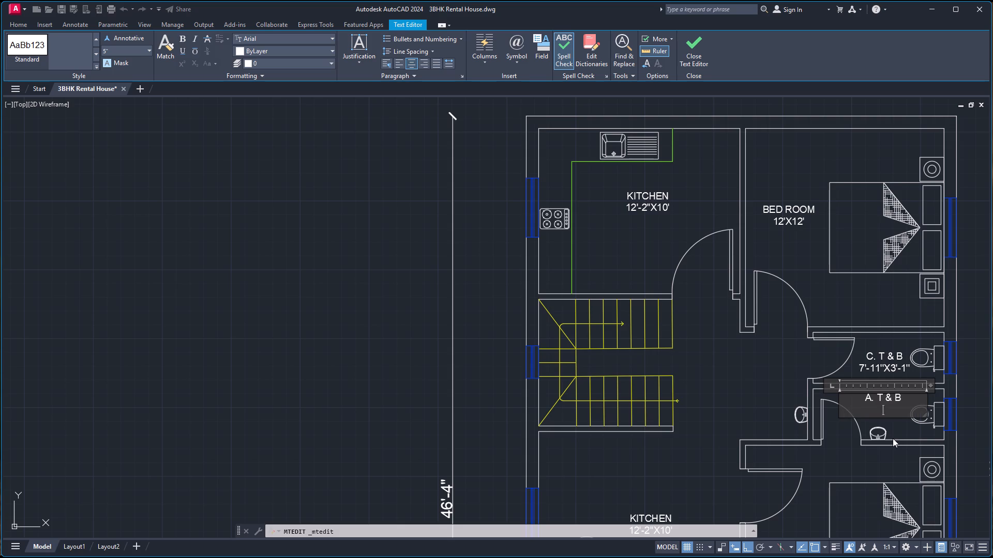
text(7'-)
text(11')
key(x)
key(3)
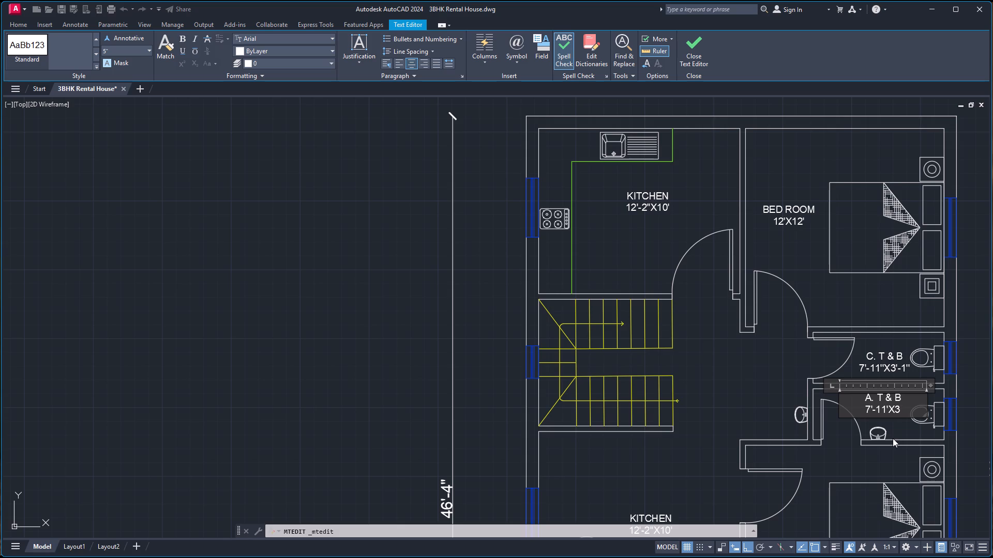
key(apostrophe)
key(minus)
key(1)
text('')
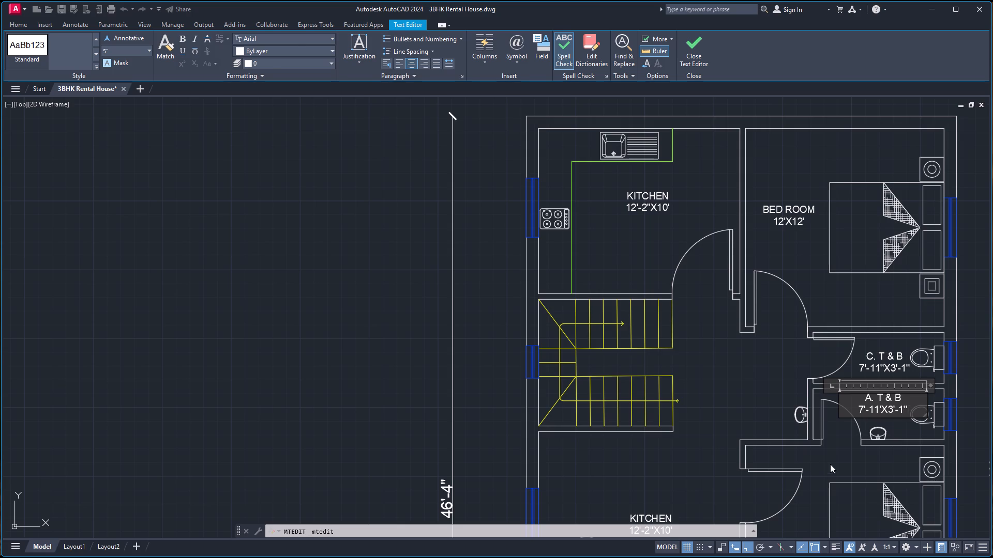
click(830, 464)
Change the label in the middle bedroom, beside the hall's dining area, to read M. BEDROOM with 12'X10' on the second line.
scroll(878, 411, down, 3)
scroll(867, 455, up, 2)
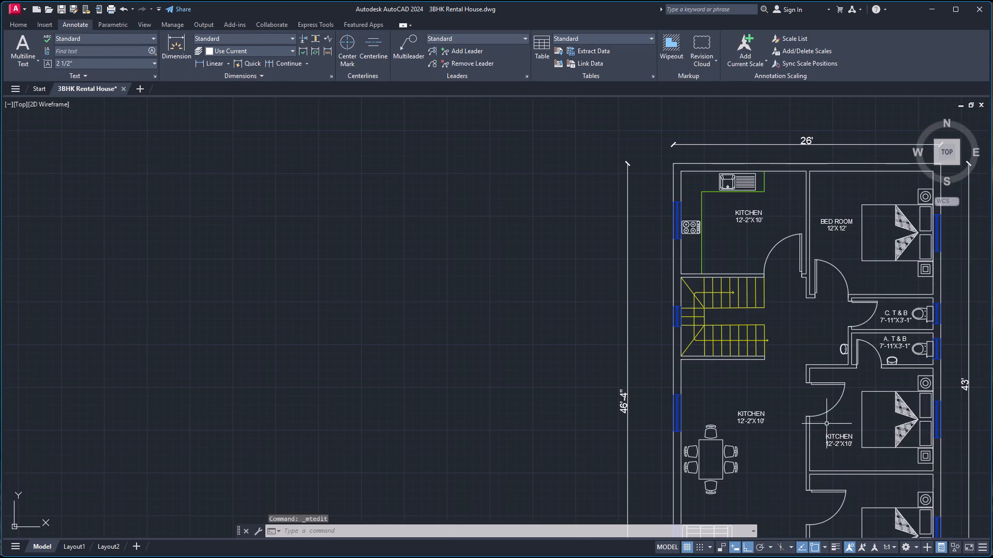
scroll(826, 427, up, 3)
click(845, 438)
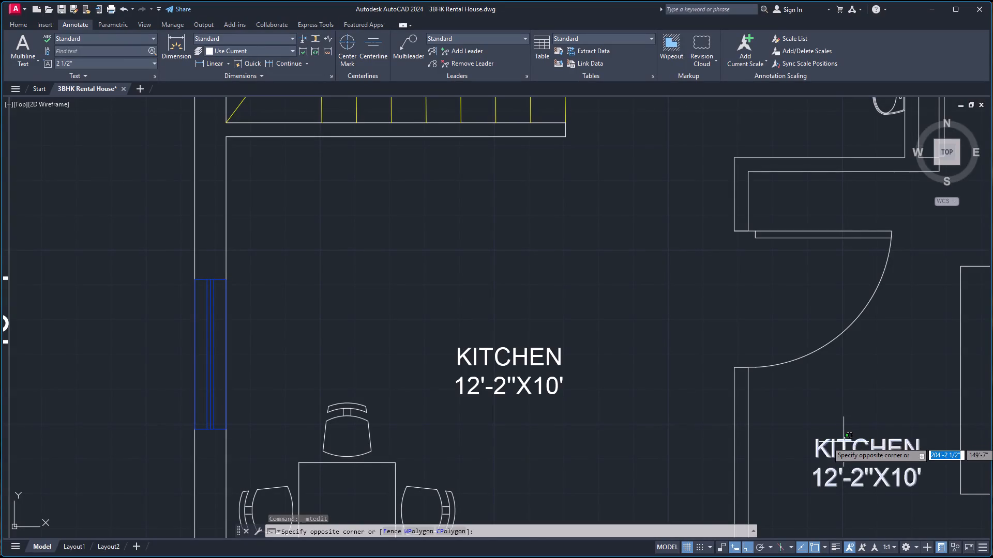
triple_click(844, 442)
key(ctrl+a)
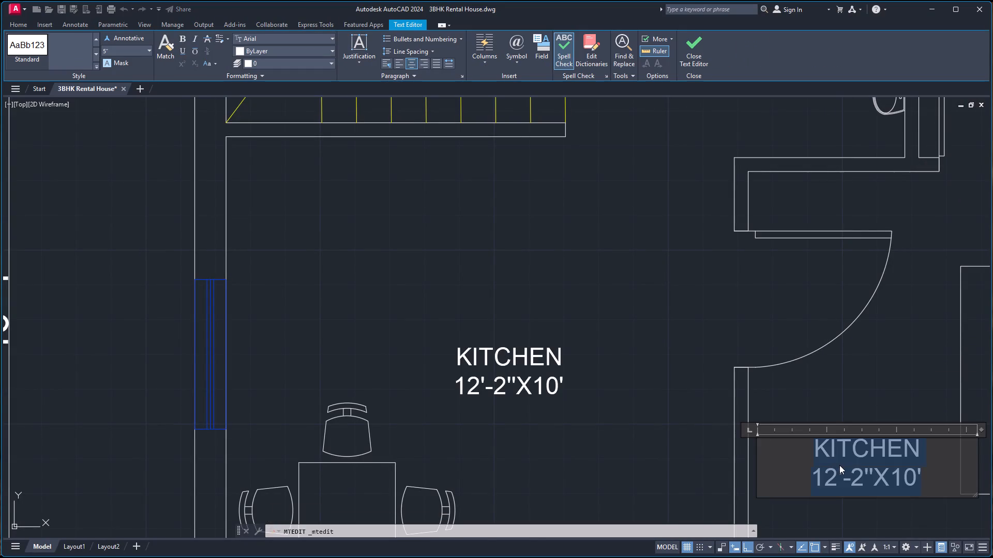
text(M)
key(space)
key(BackSpace)
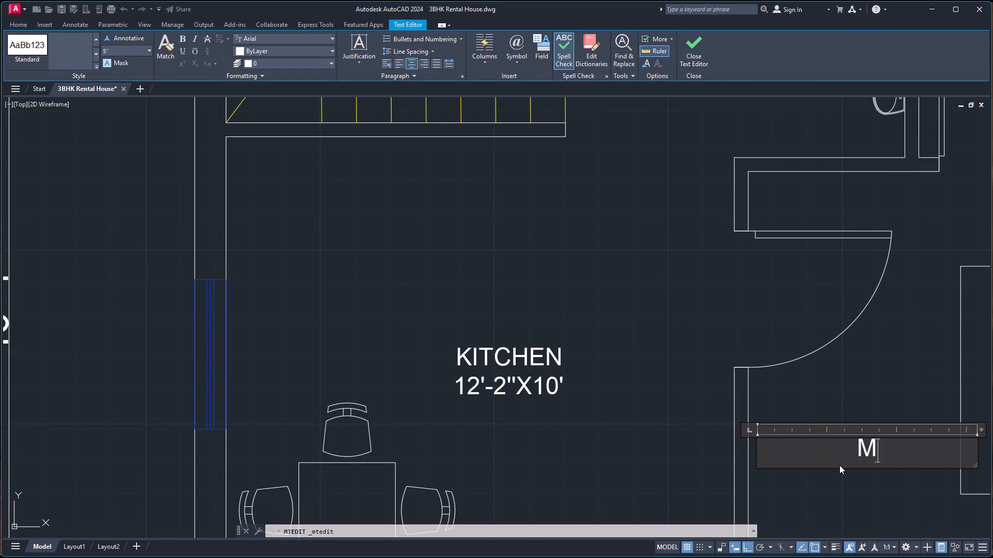
text(.)
key(space)
text(BEDROOM)
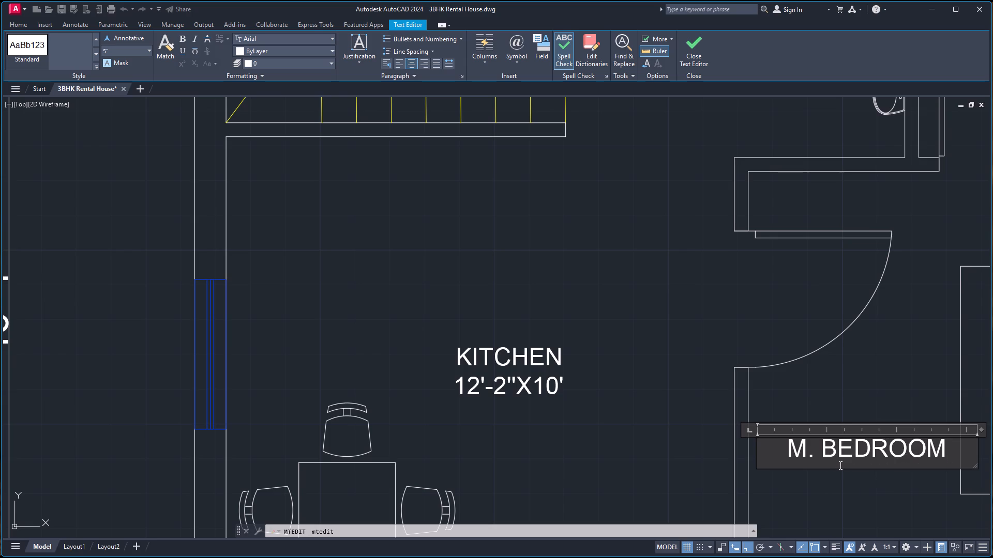
key(Return)
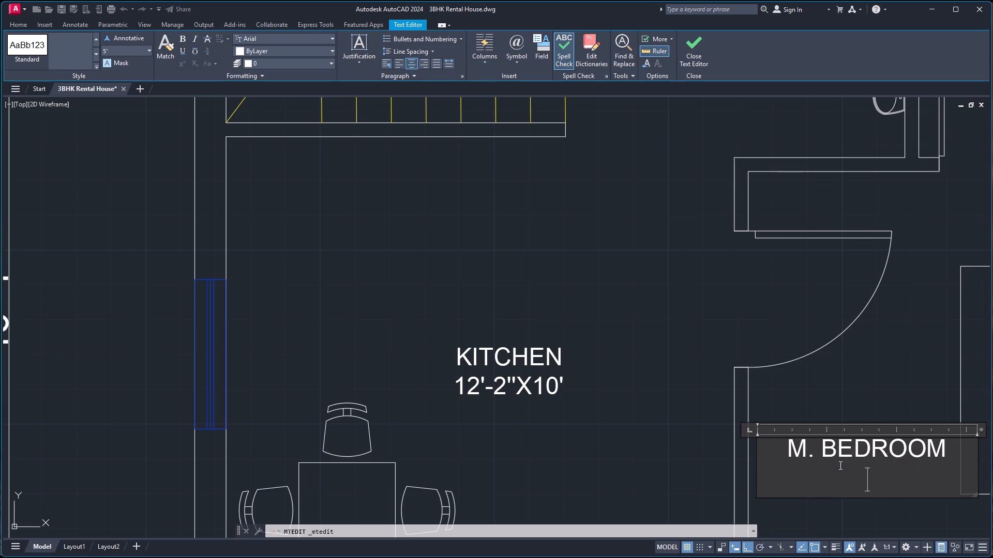
text(12'-)
key(BackSpace)
key(x)
text(10)
key(apostrophe)
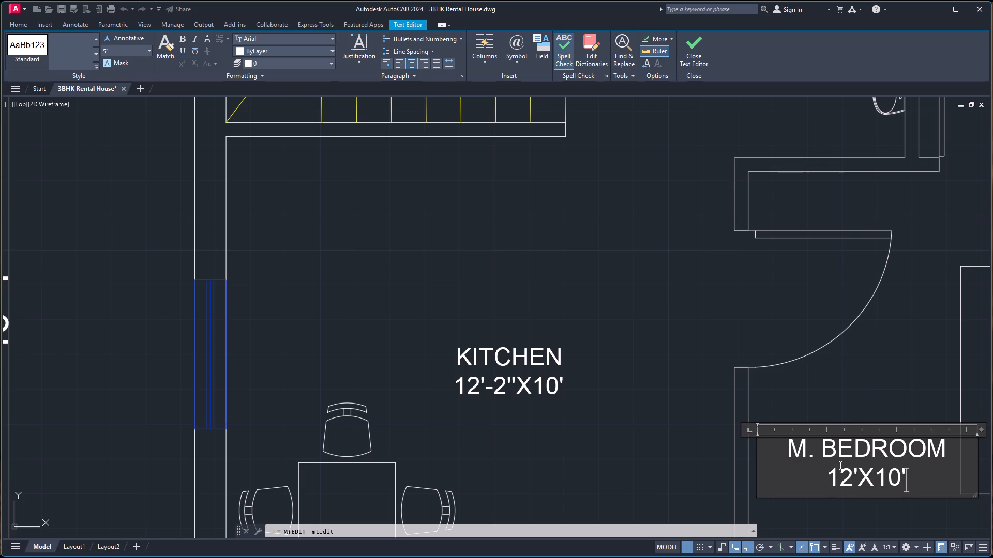
click(854, 347)
Change the label in the front bedroom beside the main entrance to read BED ROOM with 12'X12' on the second line.
scroll(883, 374, down, 3)
scroll(886, 455, down, 3)
scroll(899, 490, up, 4)
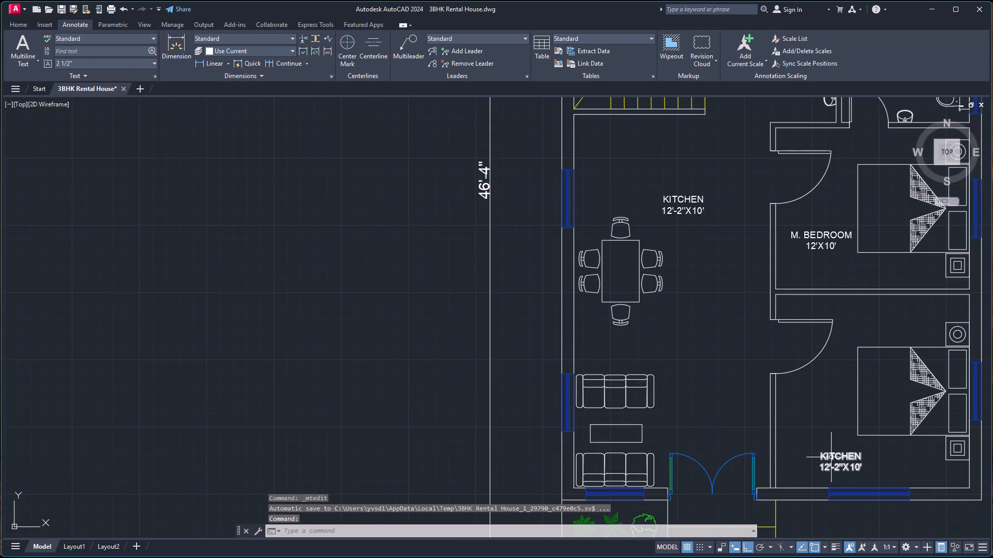
double_click(831, 457)
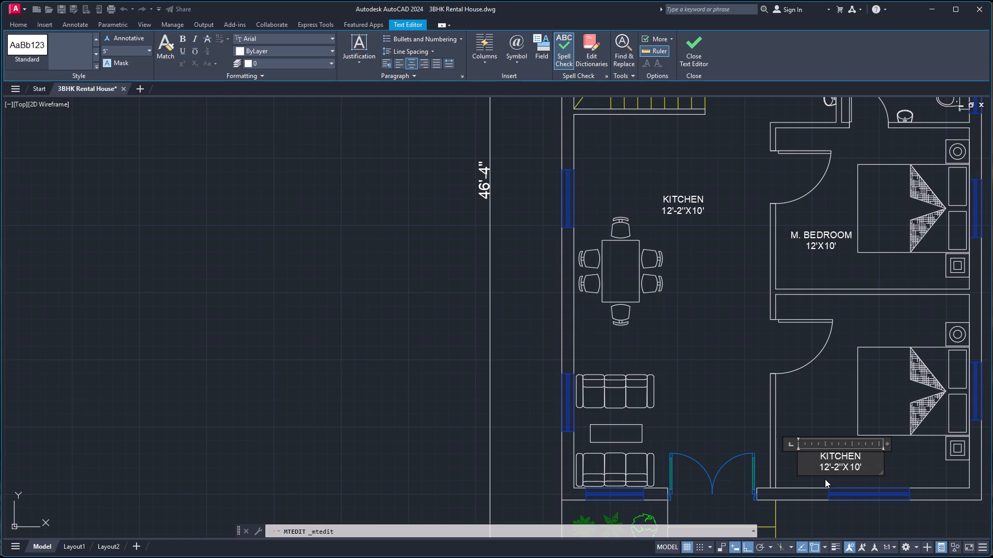
key(ctrl+a)
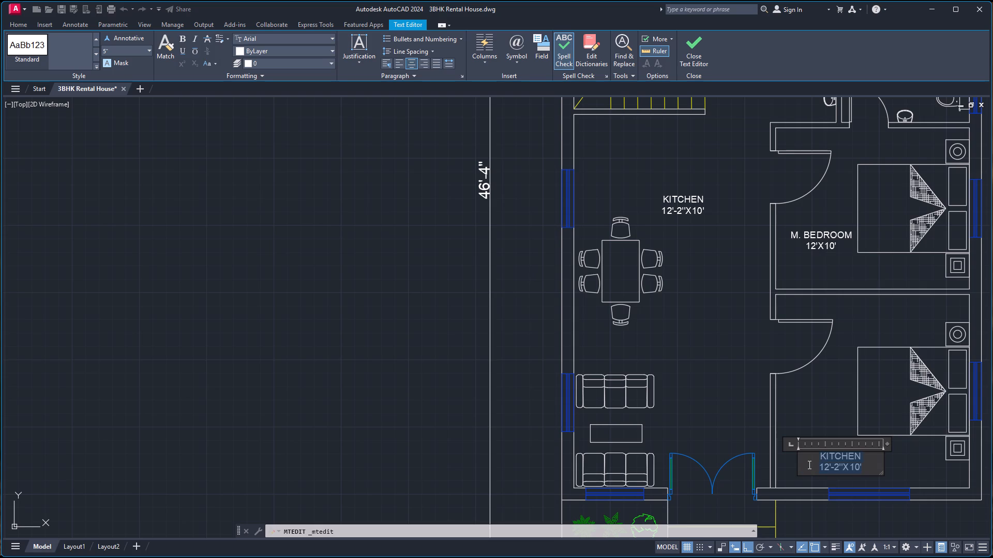
text(BED ROOM)
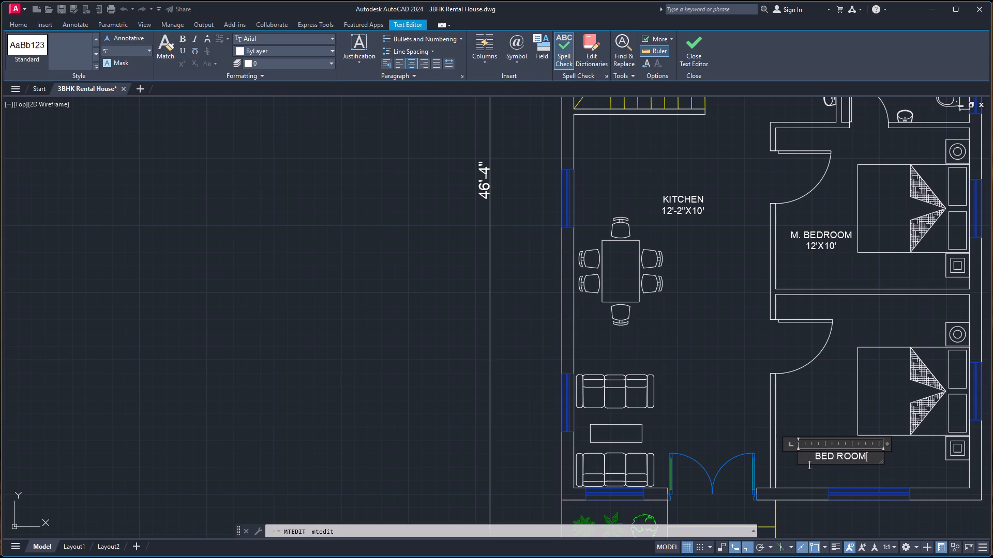
key(Return)
text(12)
text('-)
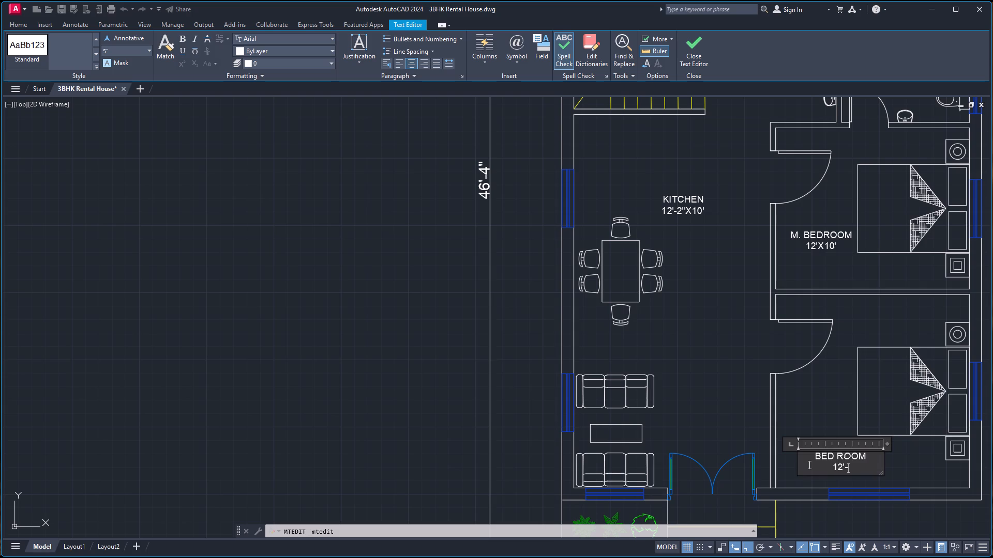
key(BackSpace)
text(X12)
key(apostrophe)
click(679, 398)
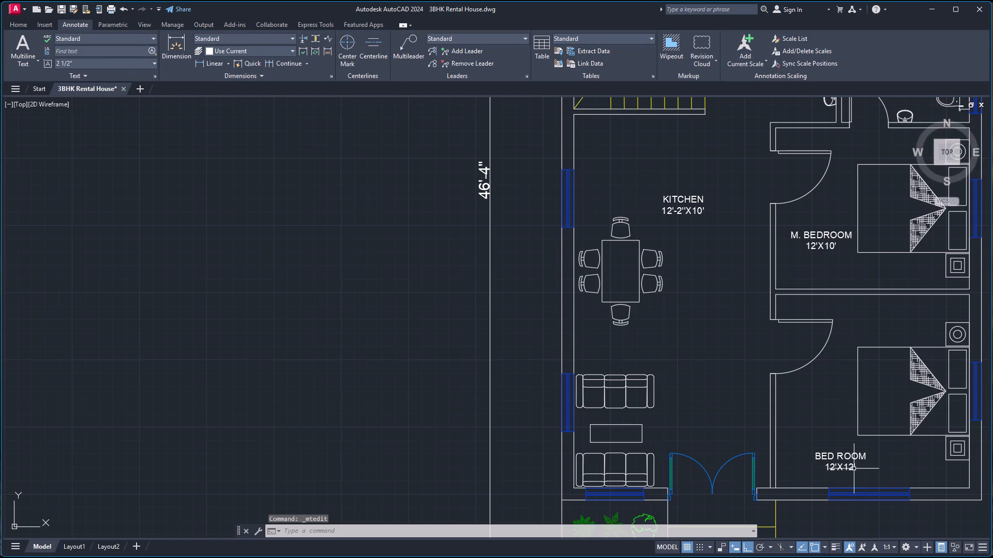
Move the front bedroom's BED ROOM label freely, with Ortho off, into the space between the hall wall and the bed's foot; restore Ortho.
click(850, 464)
click(798, 455)
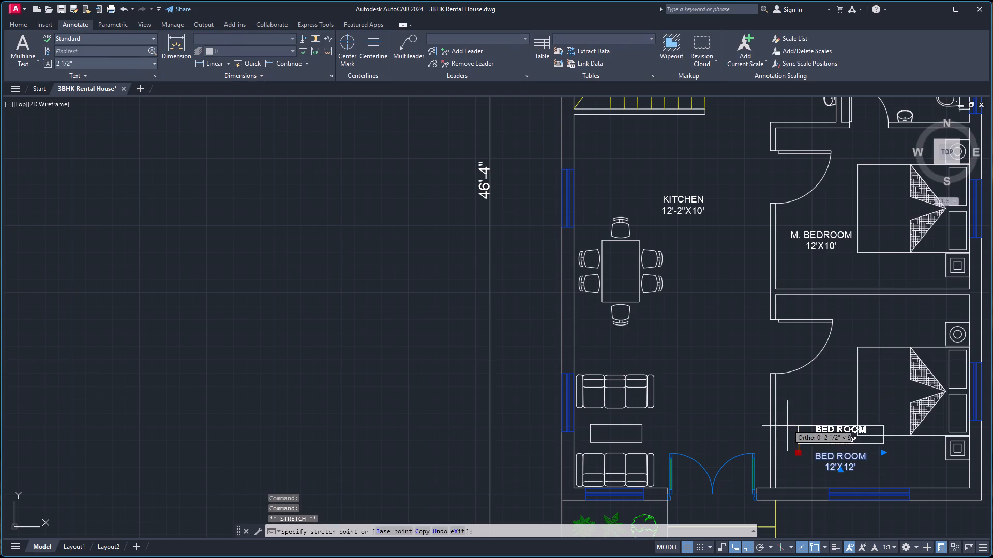
key(F8)
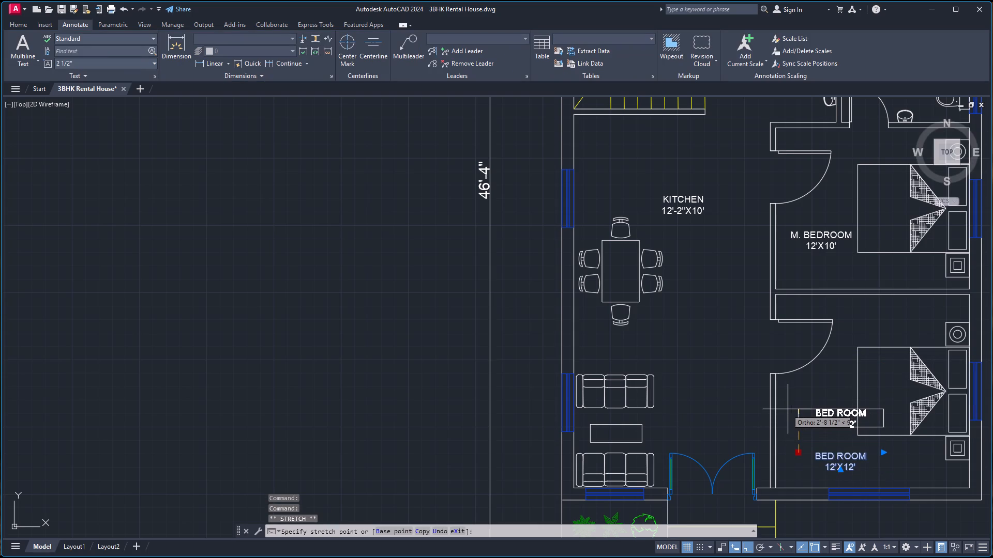
click(782, 403)
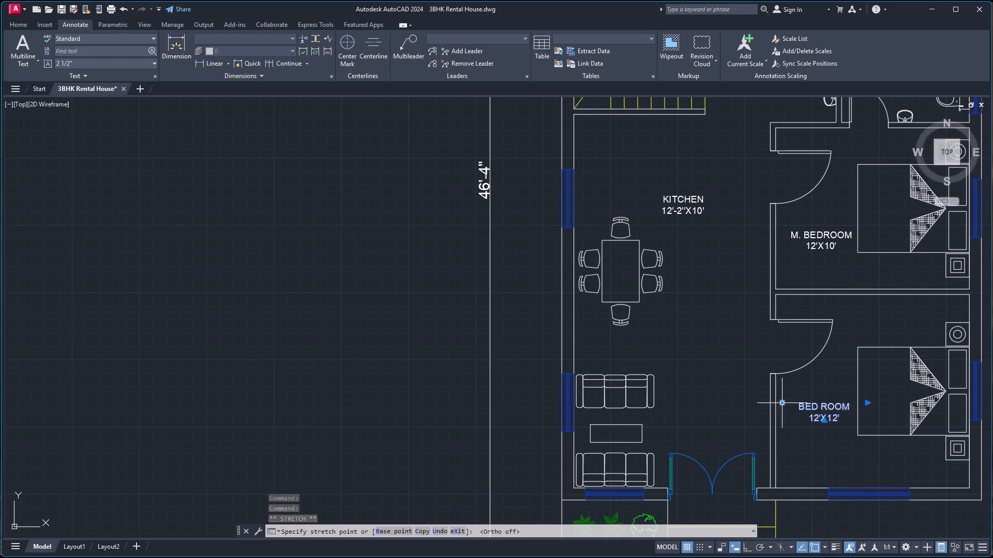
key(F8)
key(Escape)
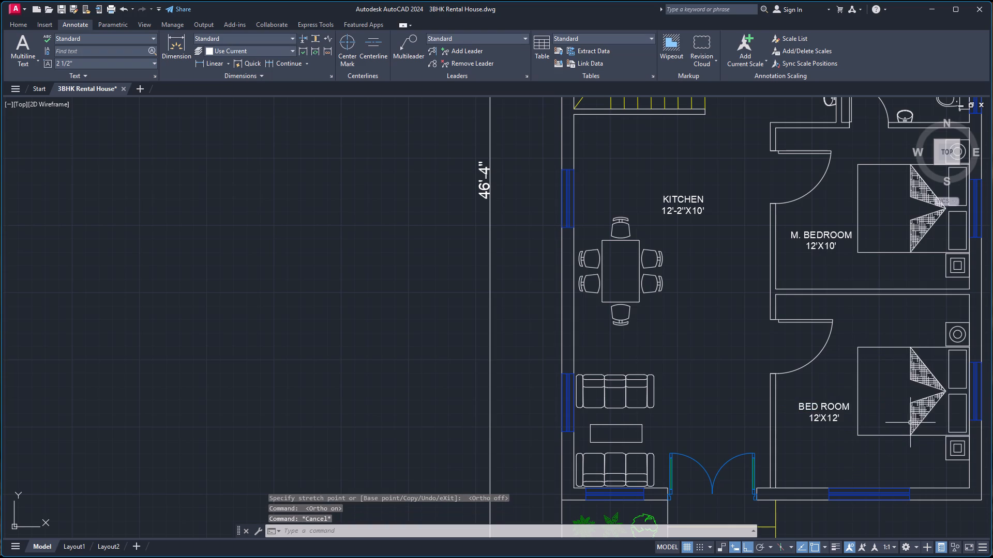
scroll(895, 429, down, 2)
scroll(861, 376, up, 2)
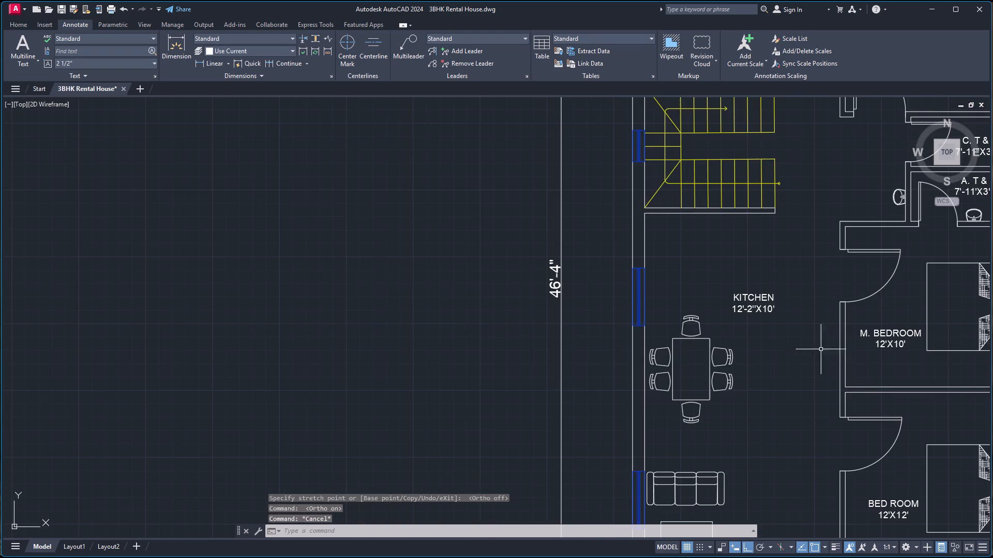
Change the label above the dining table to read LIVING HALL & DINING with 12'-2''X23'-2'' below the name.
double_click(770, 311)
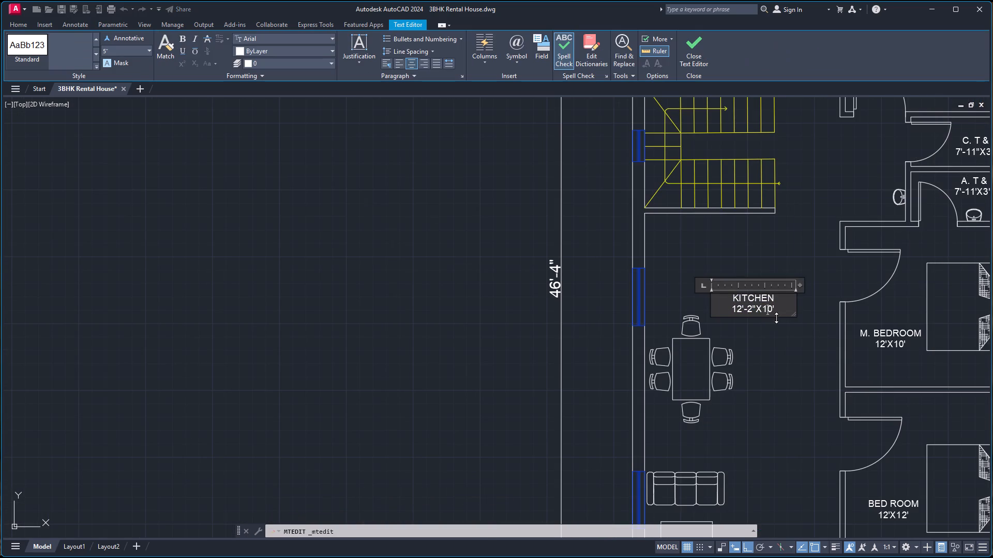
key(ctrl+a)
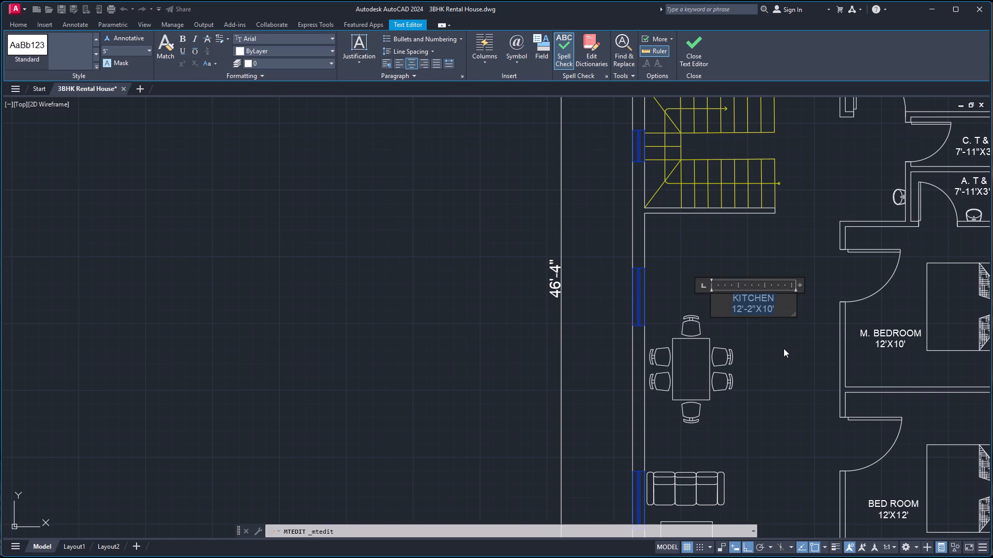
text(LIVING HALL)
key(space)
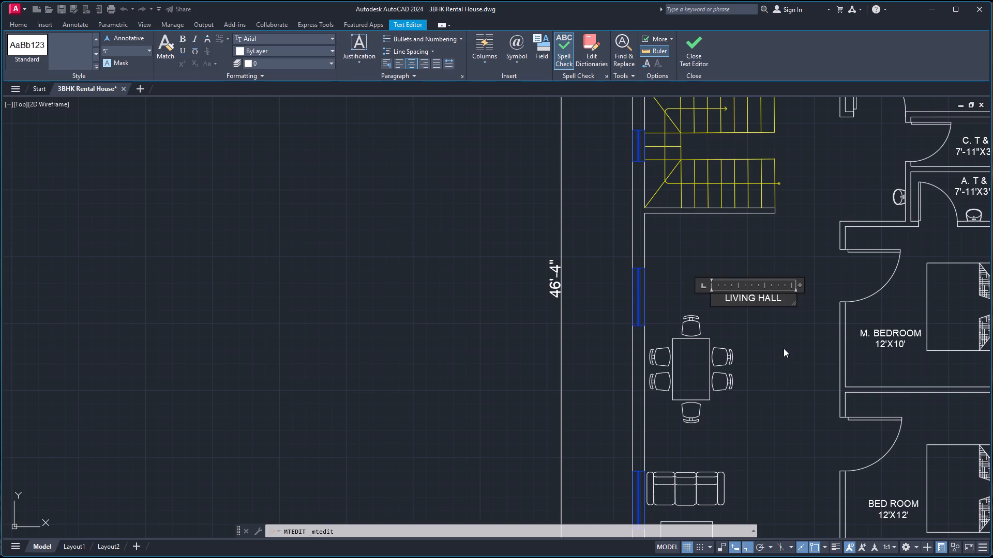
key(shift+ampersand)
key(space)
text(DINING)
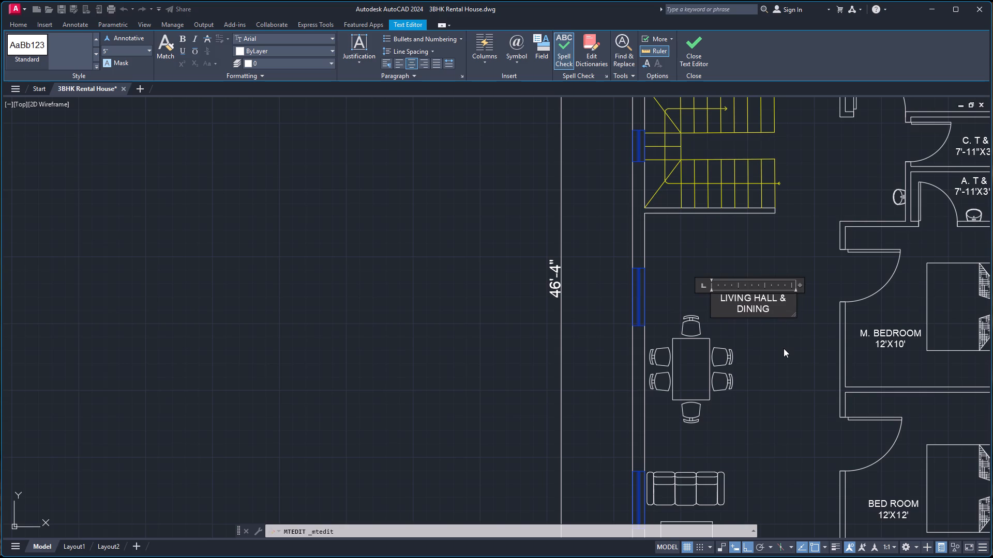
key(Return)
text(12')
text(-2)
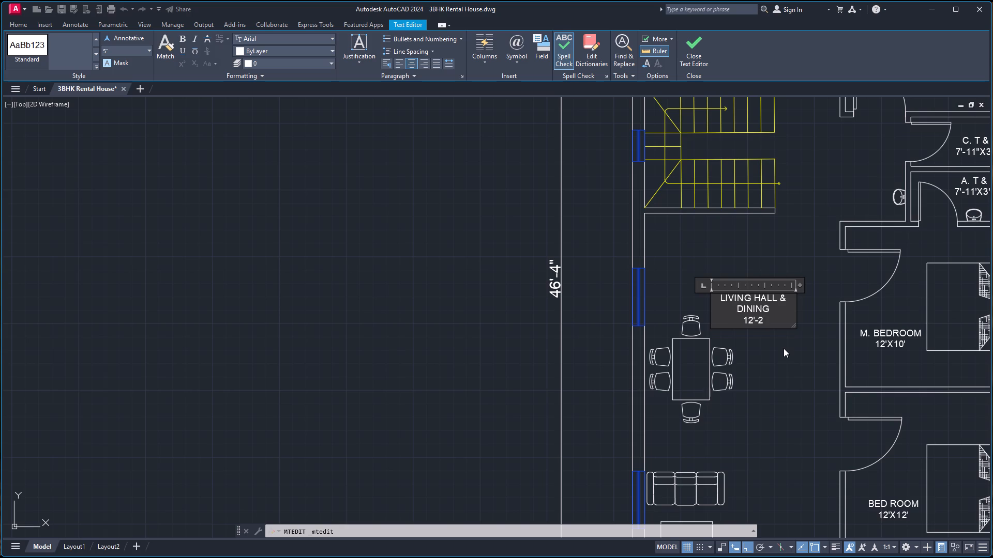
text('')
key(x)
key(2)
key(3)
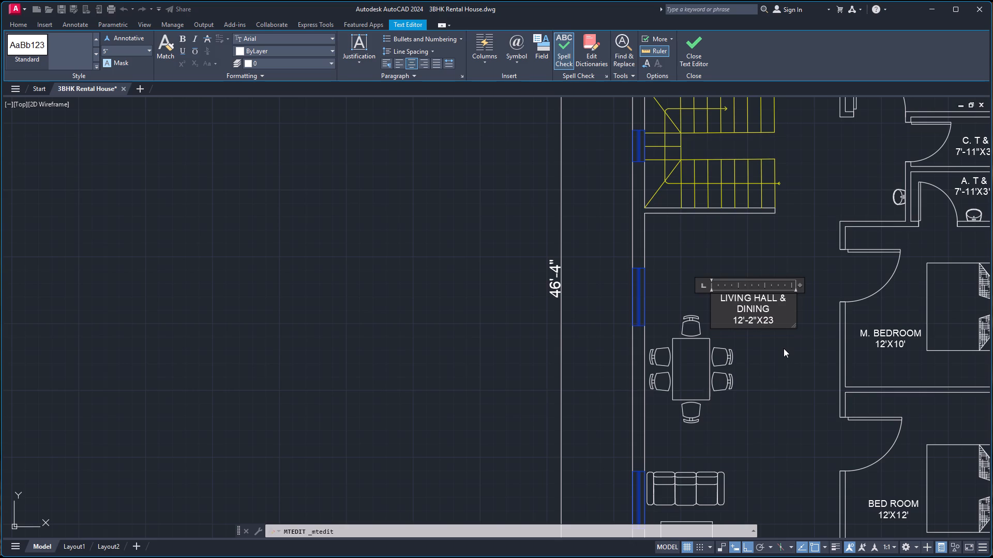
text('-2'')
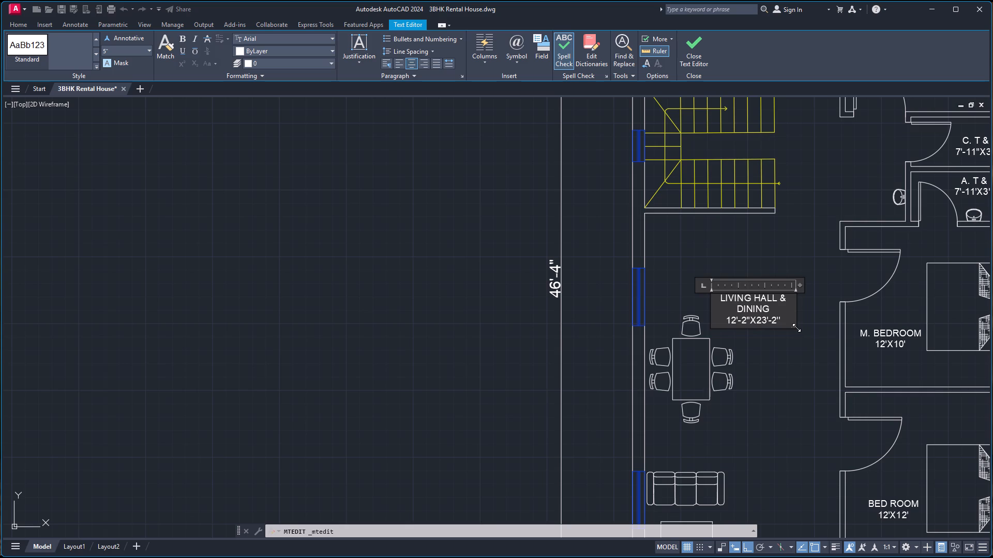
click(796, 328)
click(800, 327)
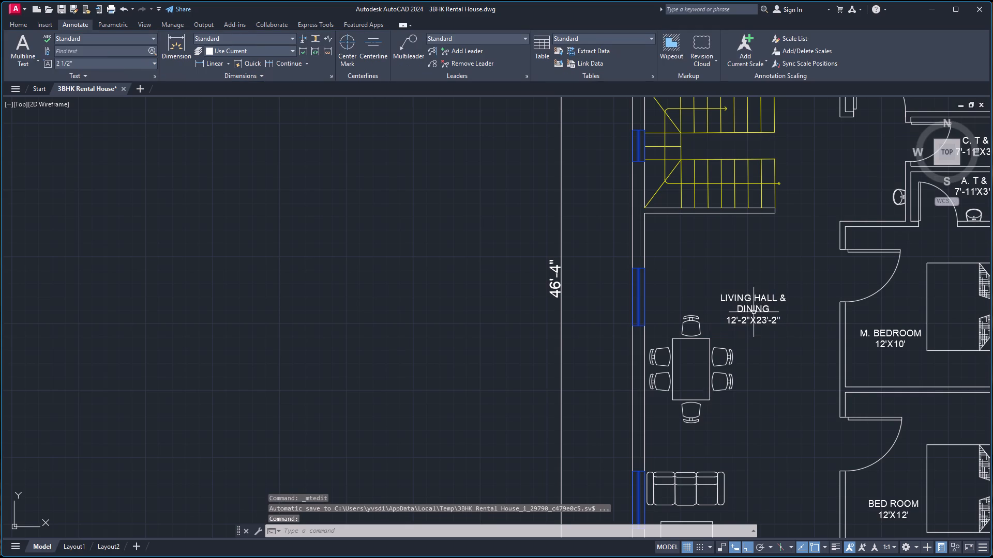
Widen the LIVING HALL & DINING text box to about 7'-1" so the room name fits on one line.
click(754, 312)
double_click(755, 312)
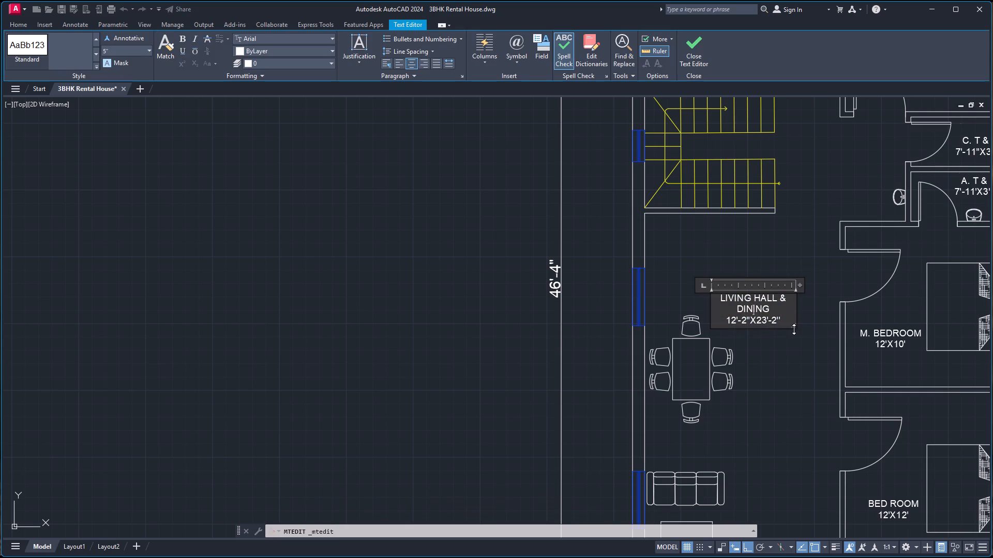
drag(795, 326, 824, 326)
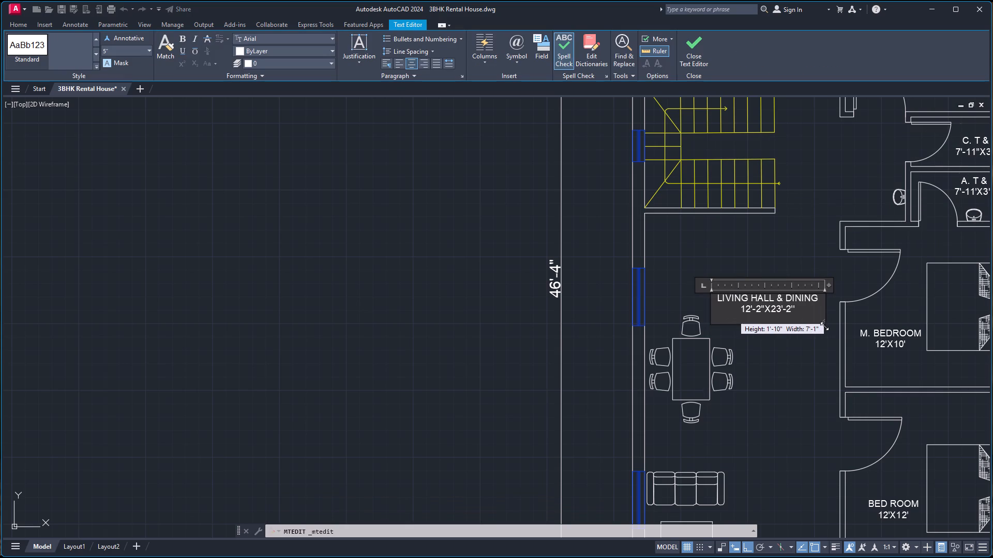
drag(824, 326, 824, 326)
key(Escape)
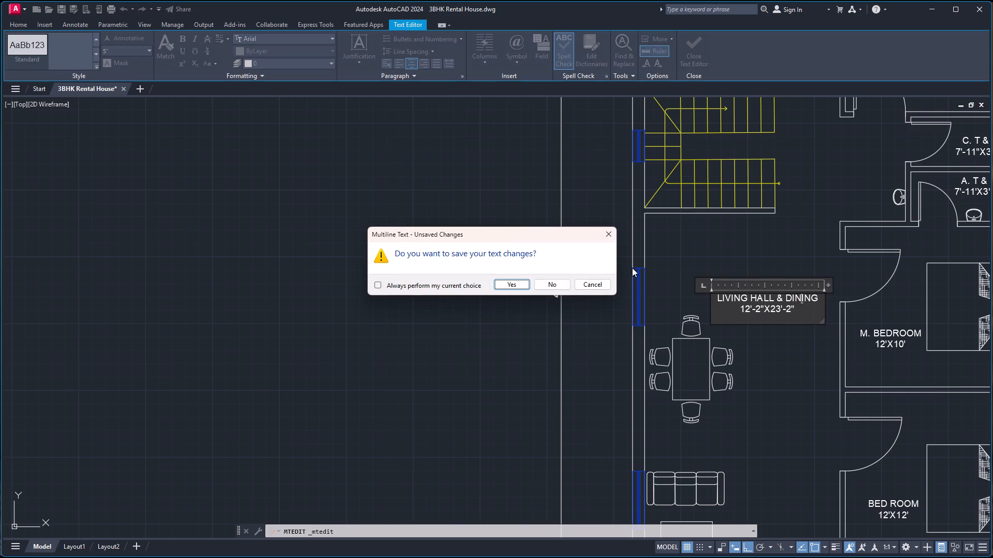
click(641, 314)
click(607, 237)
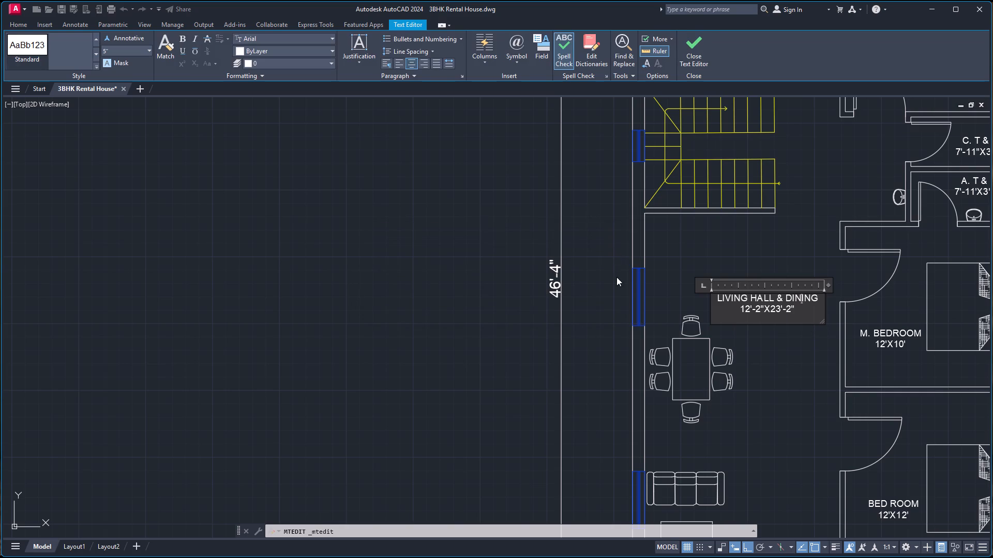
click(811, 379)
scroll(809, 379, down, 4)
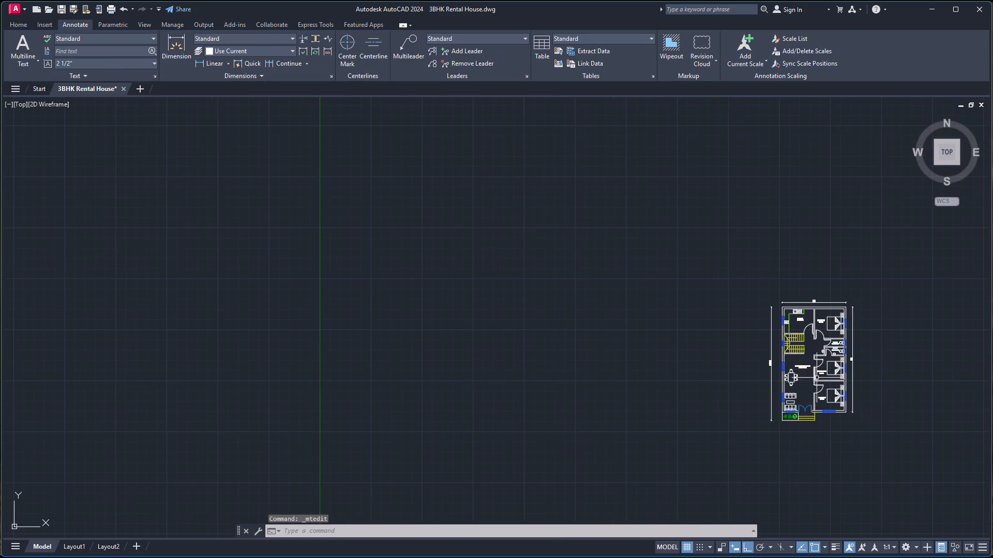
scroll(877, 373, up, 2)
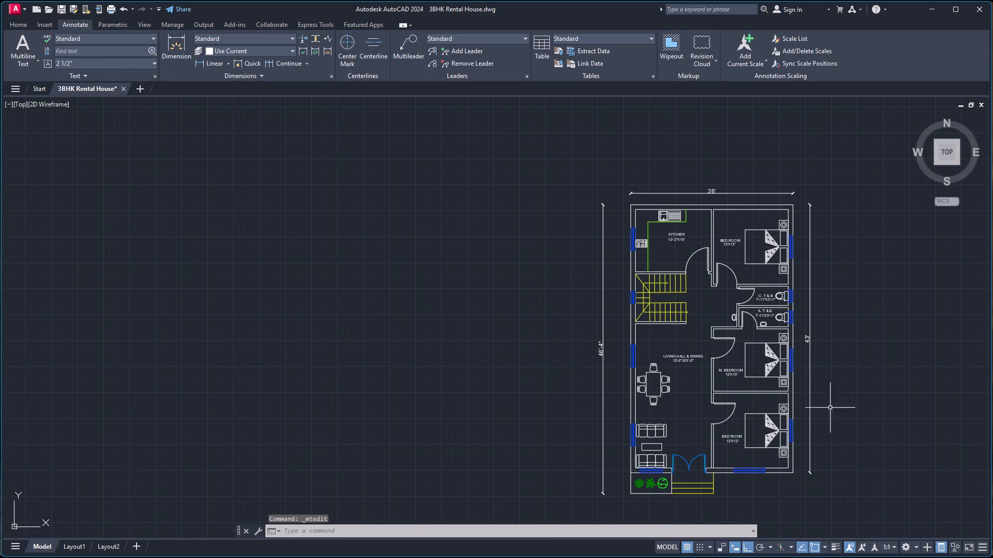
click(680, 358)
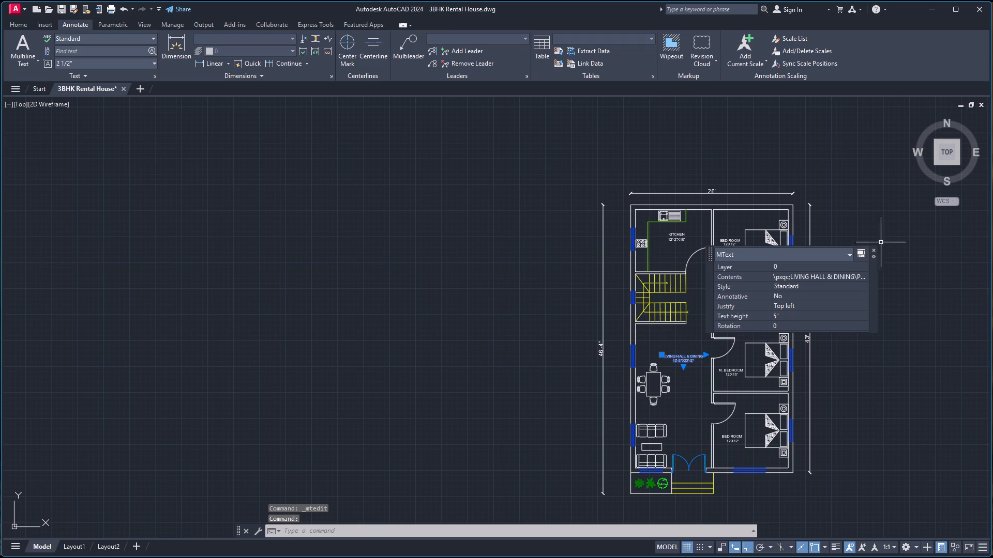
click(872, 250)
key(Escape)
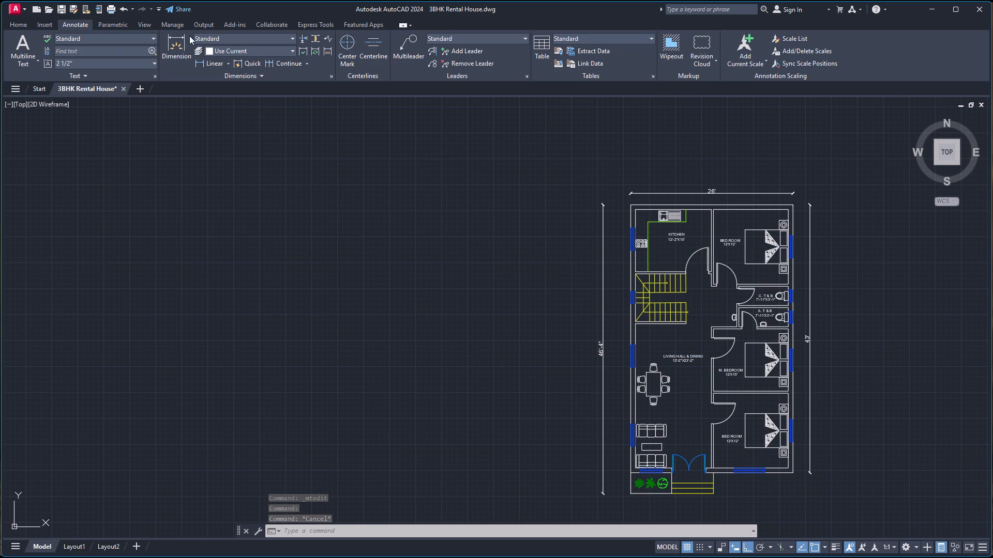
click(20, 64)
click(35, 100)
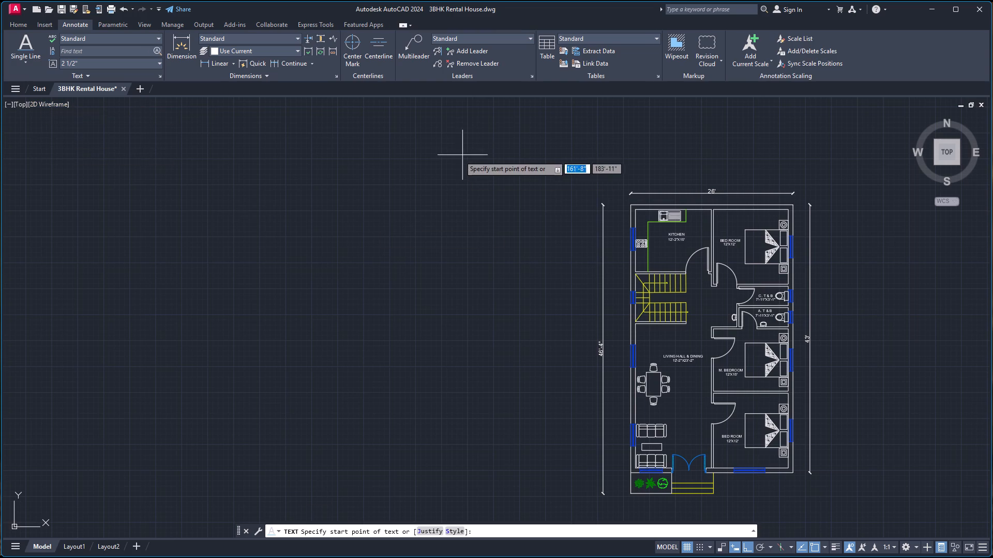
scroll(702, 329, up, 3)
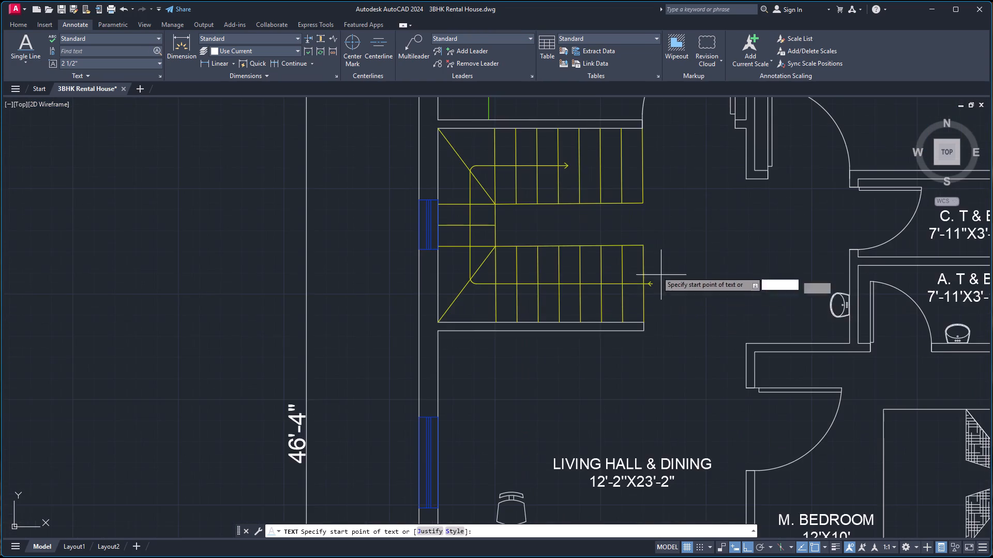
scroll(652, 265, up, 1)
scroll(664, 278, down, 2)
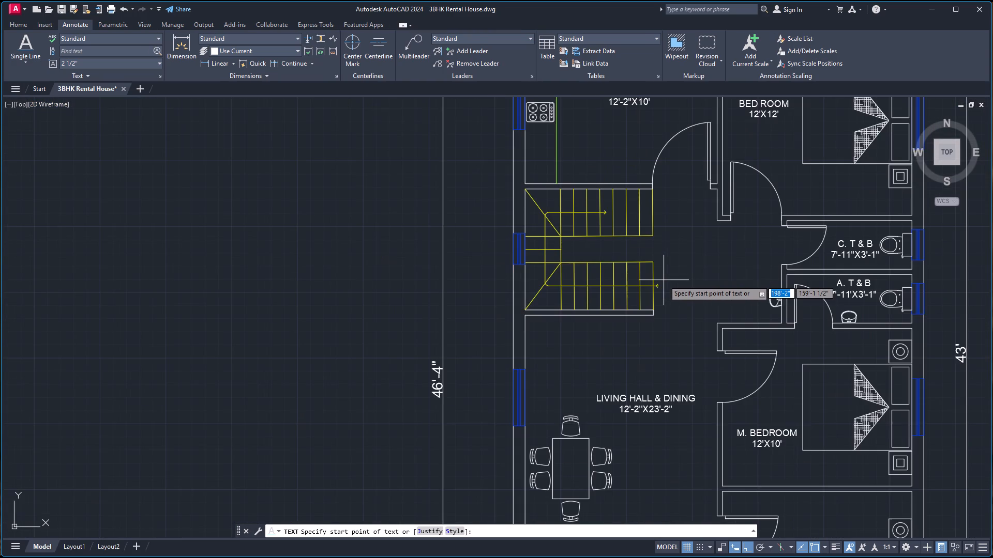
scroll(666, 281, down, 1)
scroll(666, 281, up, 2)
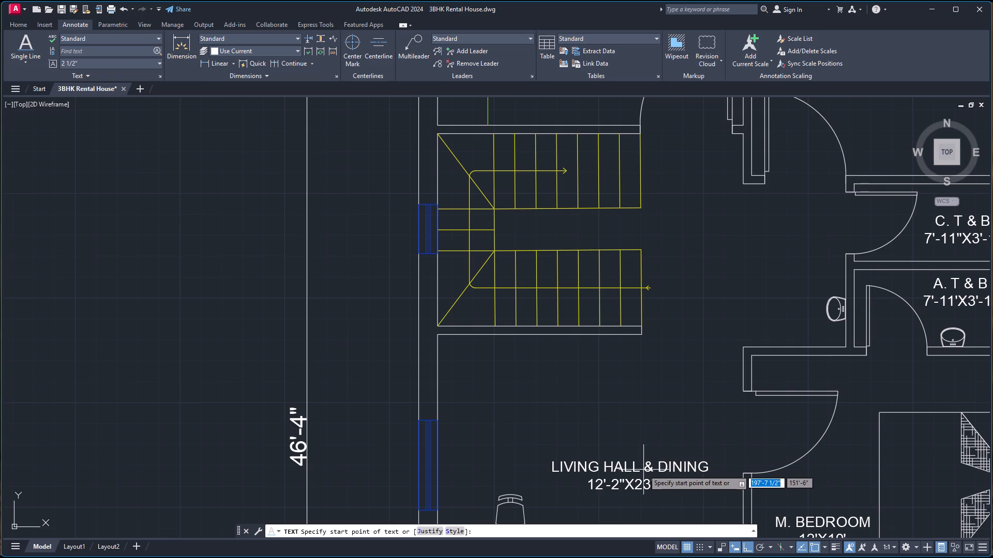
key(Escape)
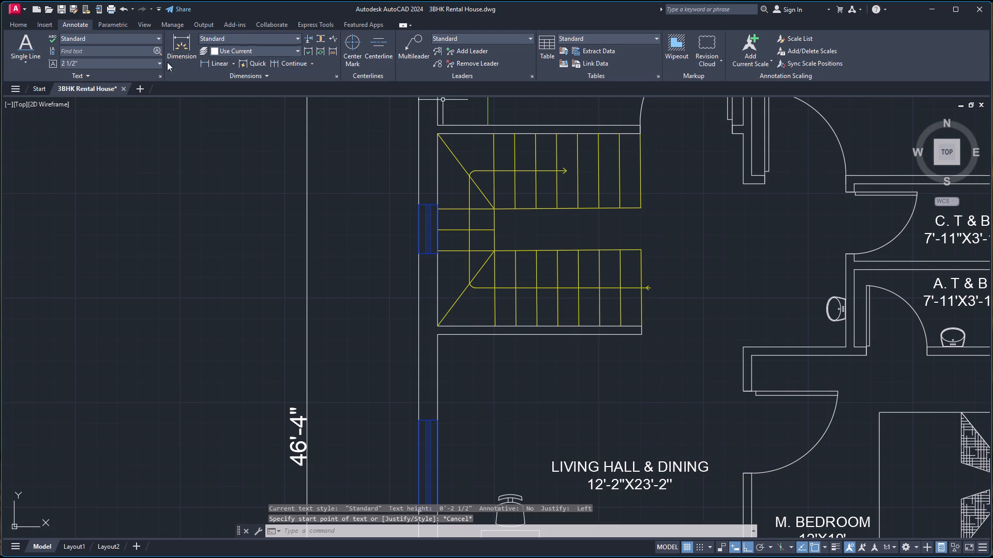
Add centred multiline text reading UP just above the arrow at the open end of the lower stair flight.
click(28, 63)
click(34, 85)
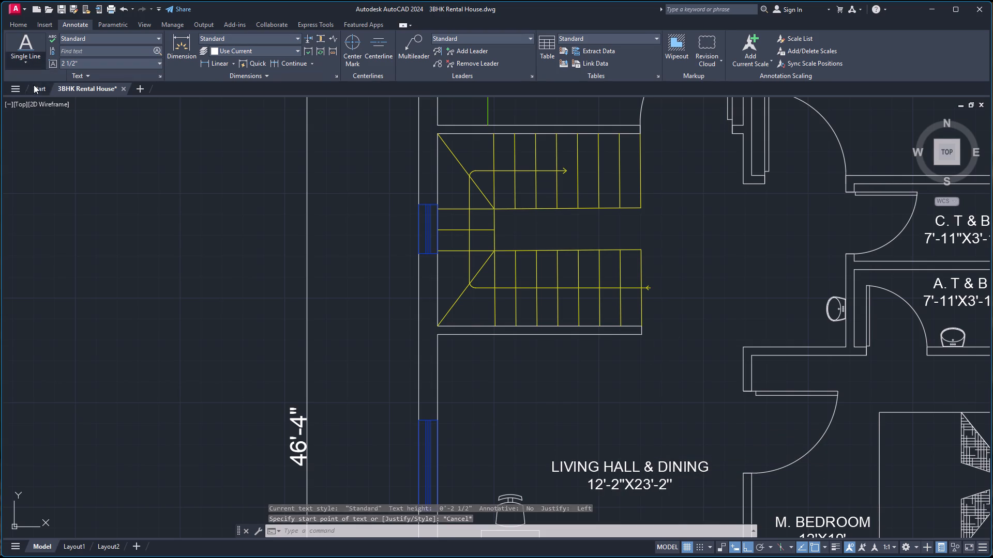
click(650, 272)
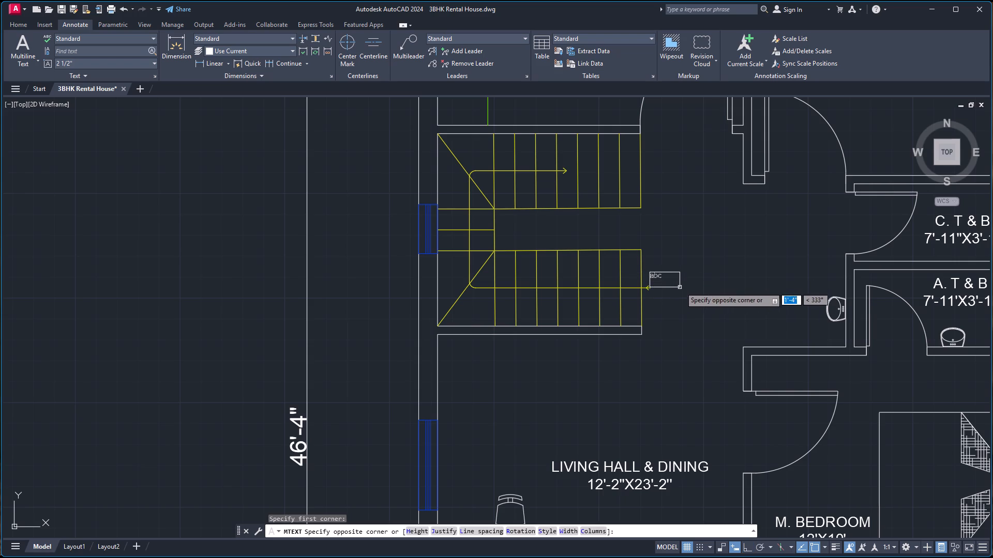
click(681, 287)
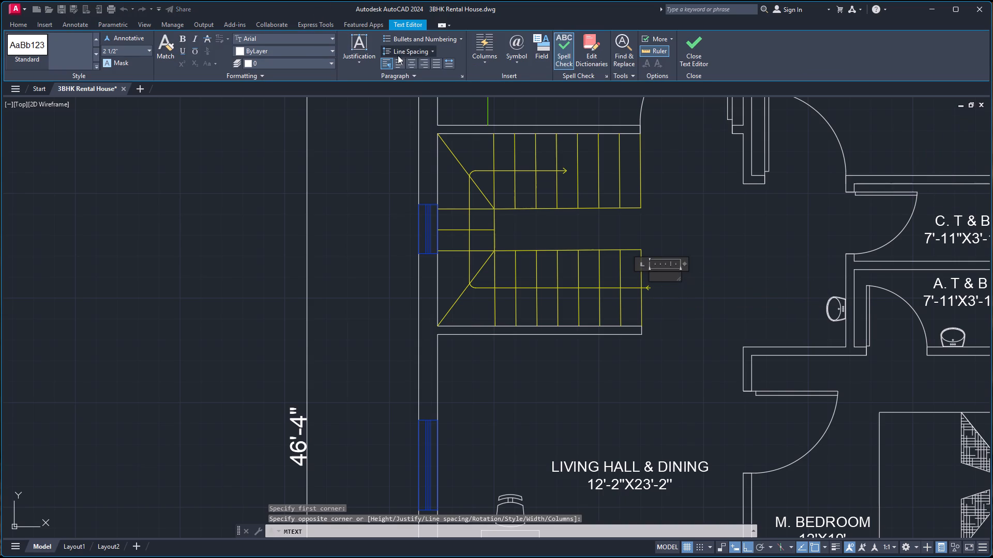
click(414, 67)
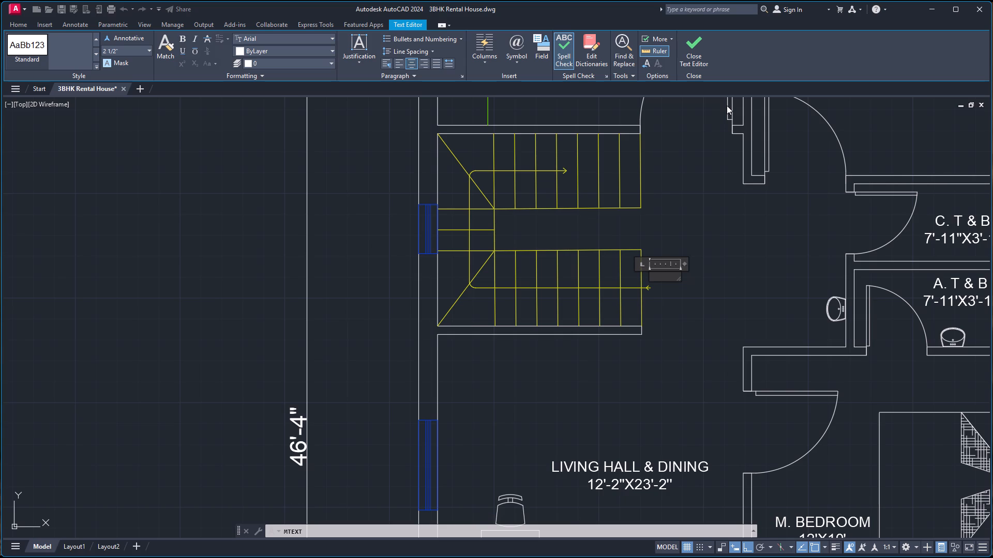
text(UP)
click(781, 243)
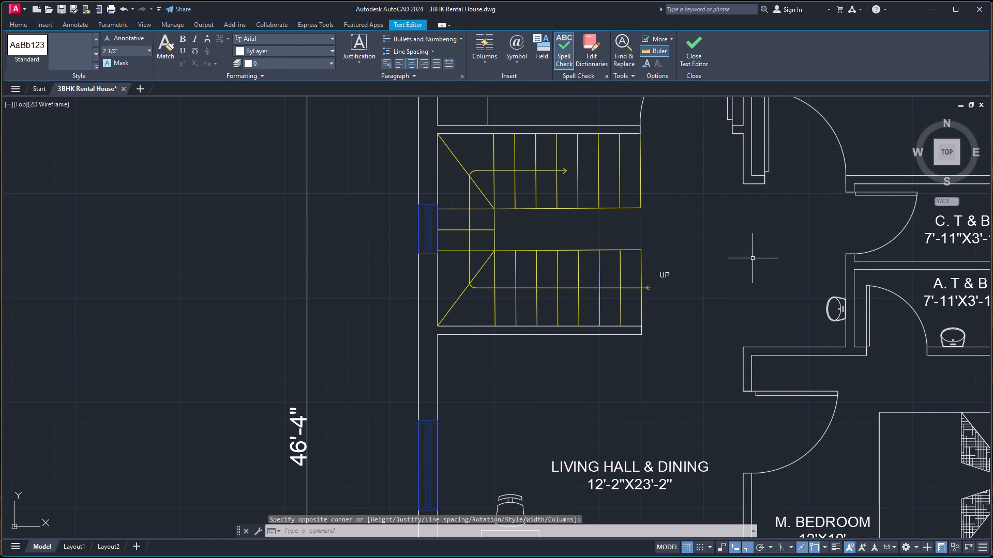
Set the text height of the staircase's UP label to 5".
click(665, 275)
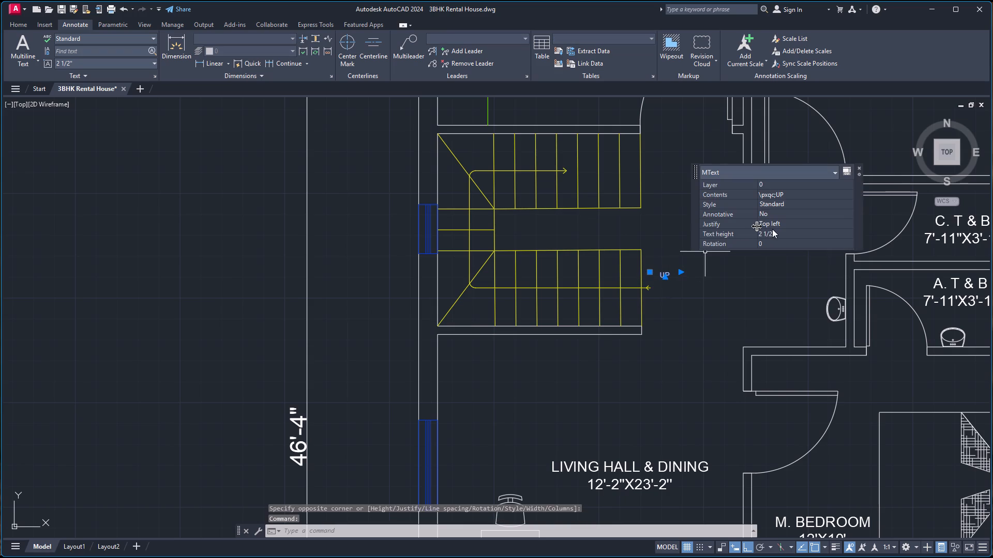
click(777, 230)
key(5)
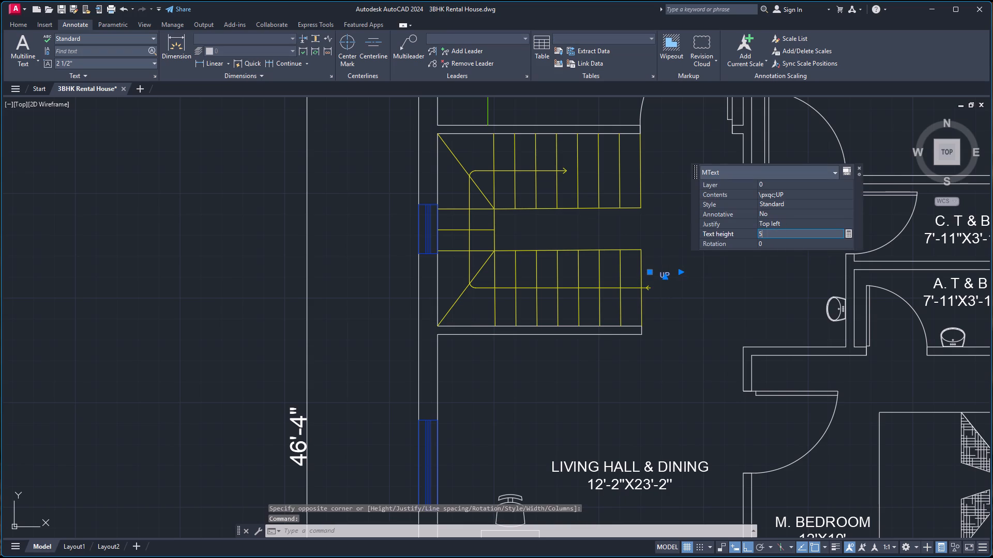
key(Return)
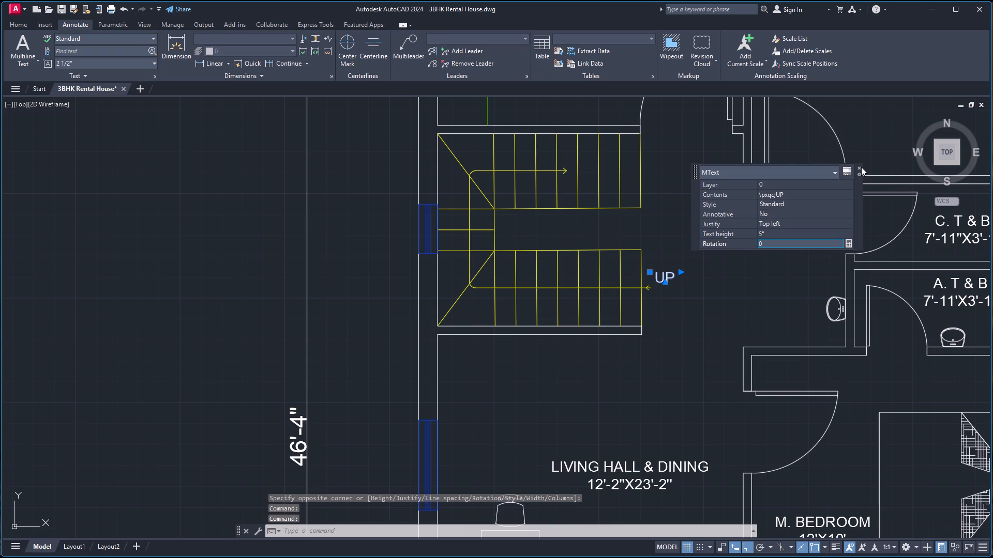
Set the rotation of the staircase's UP label to 90.
text(90)
key(Return)
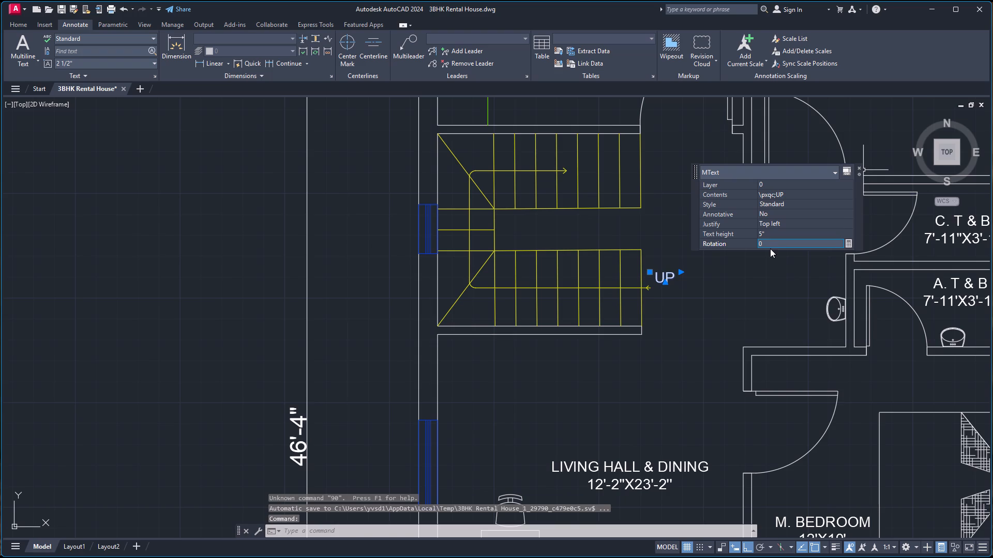
click(770, 249)
click(775, 245)
drag(776, 245, 726, 248)
text(90)
key(Return)
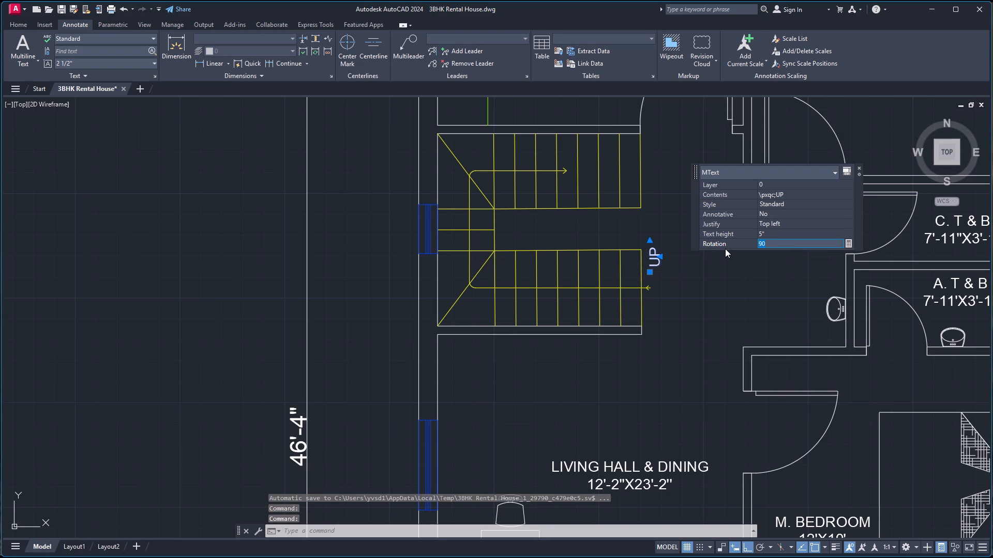
click(858, 167)
key(Escape)
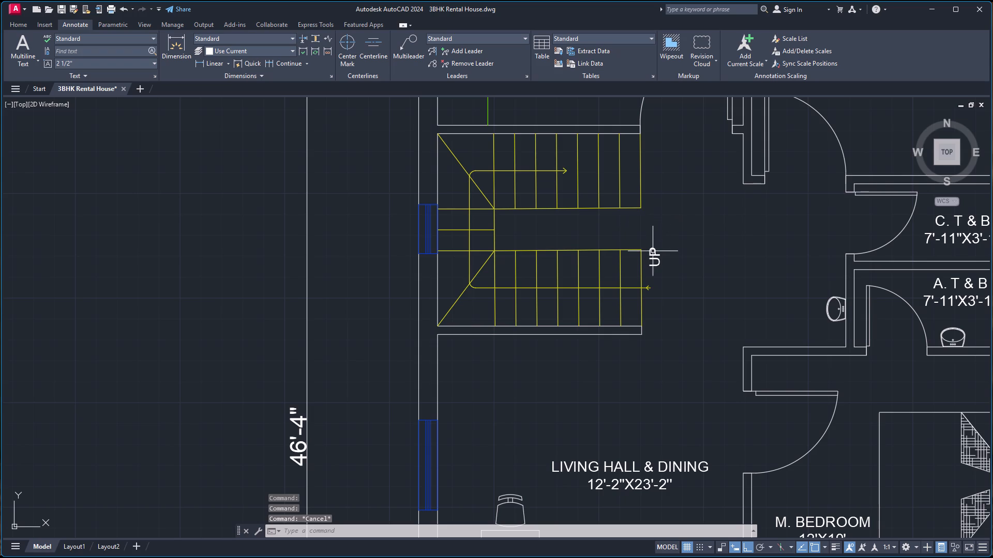
Move the rotated UP label straight down so it sits close beside the arrow at the lower flight's open end.
click(654, 254)
click(650, 272)
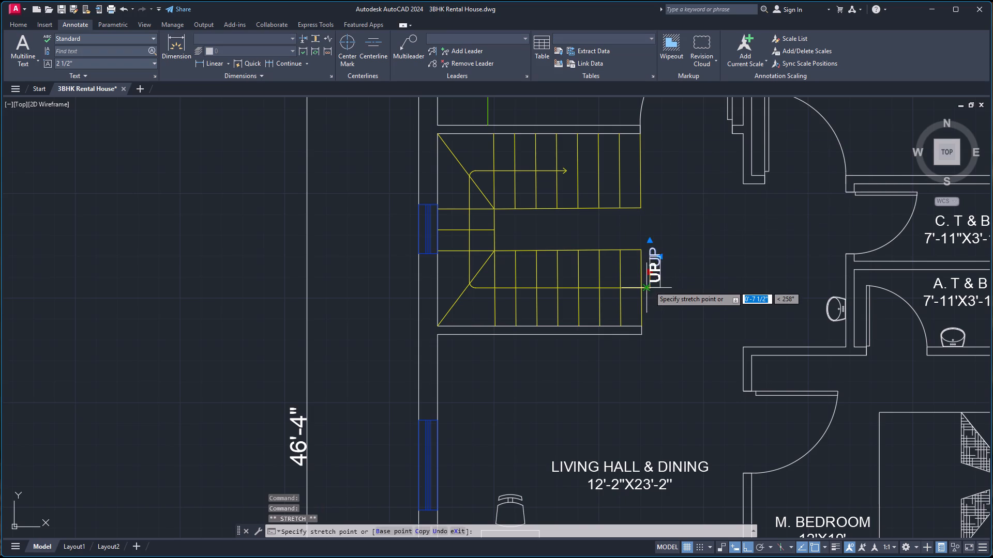
scroll(649, 285, up, 3)
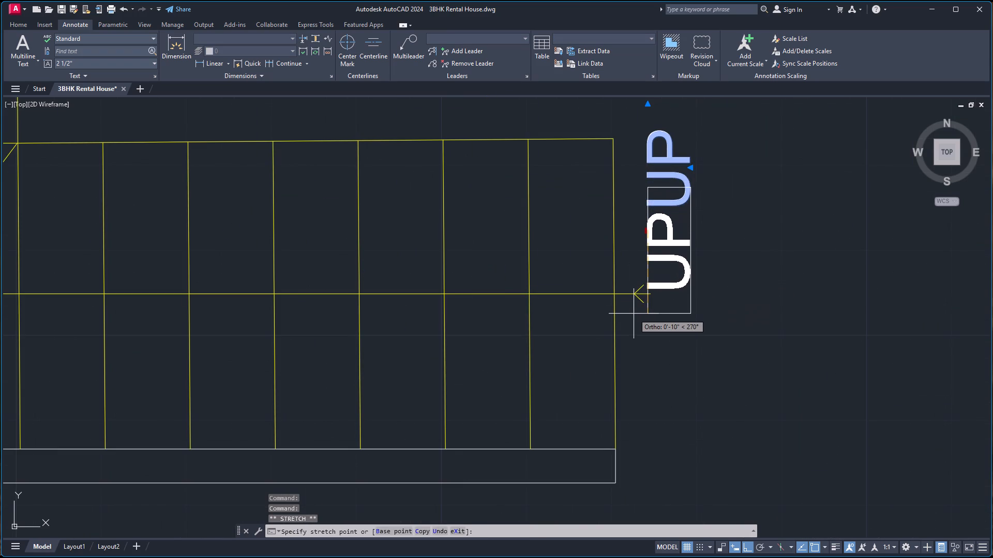
click(635, 307)
key(Escape)
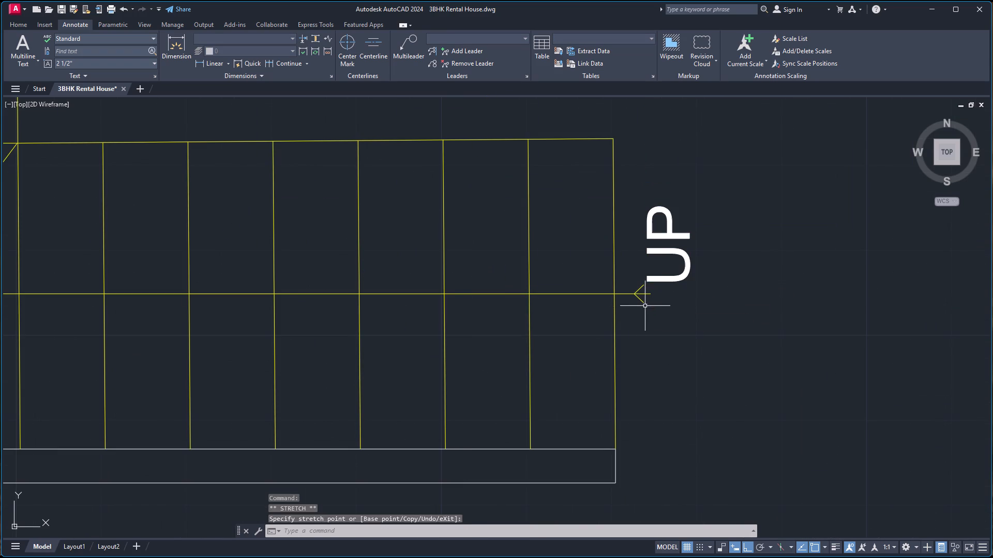
Copy the UP label and paste the copy at the arrowhead on the upper stair flight.
click(658, 280)
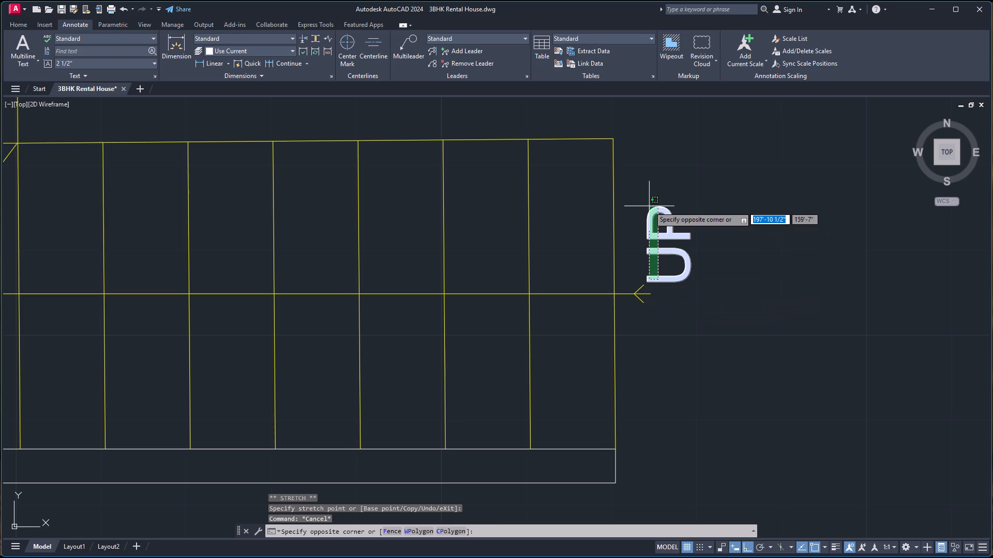
click(649, 206)
key(ctrl+c)
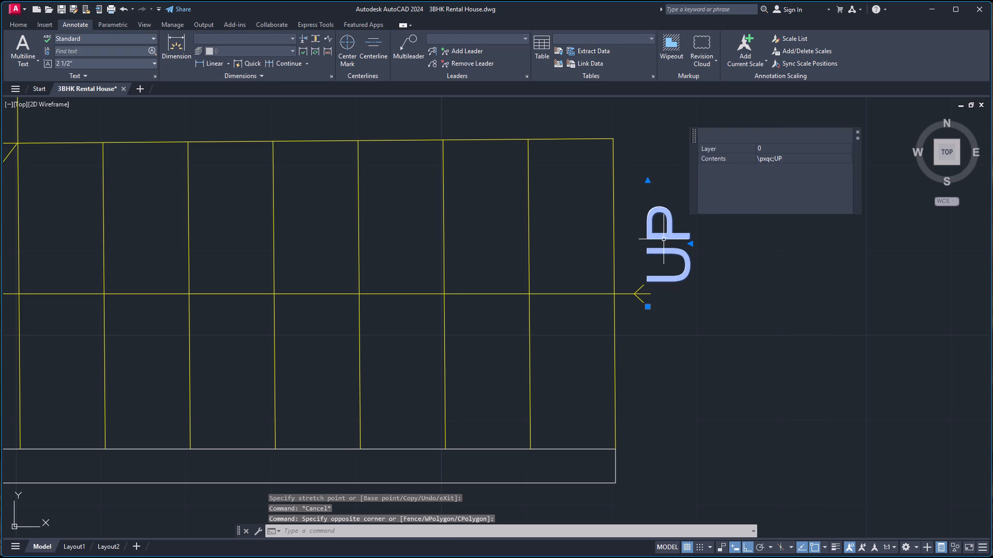
key(ctrl+v)
scroll(332, 197, down, 3)
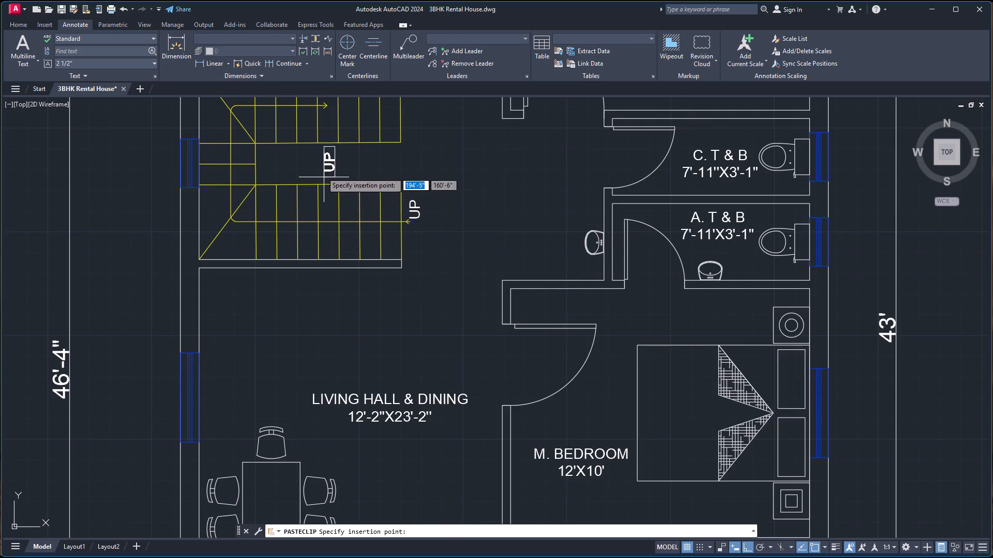
scroll(323, 160, down, 1)
scroll(329, 136, up, 3)
scroll(315, 130, down, 4)
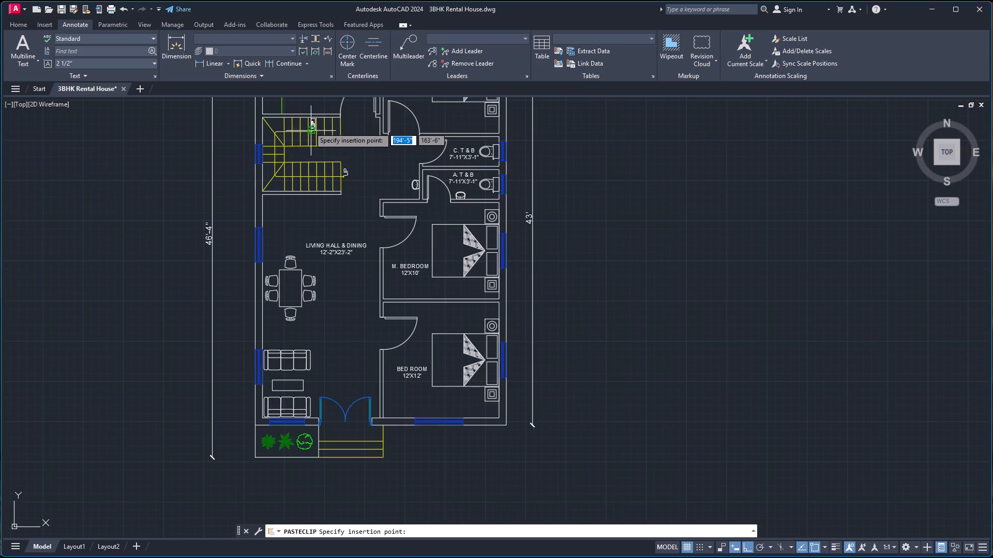
scroll(309, 127, up, 3)
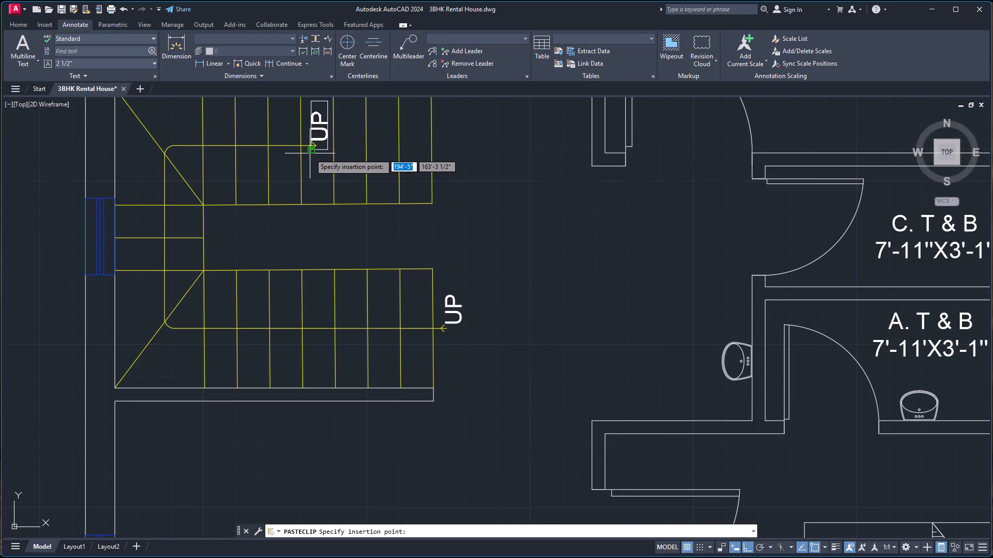
scroll(310, 153, up, 2)
click(313, 152)
scroll(380, 187, down, 2)
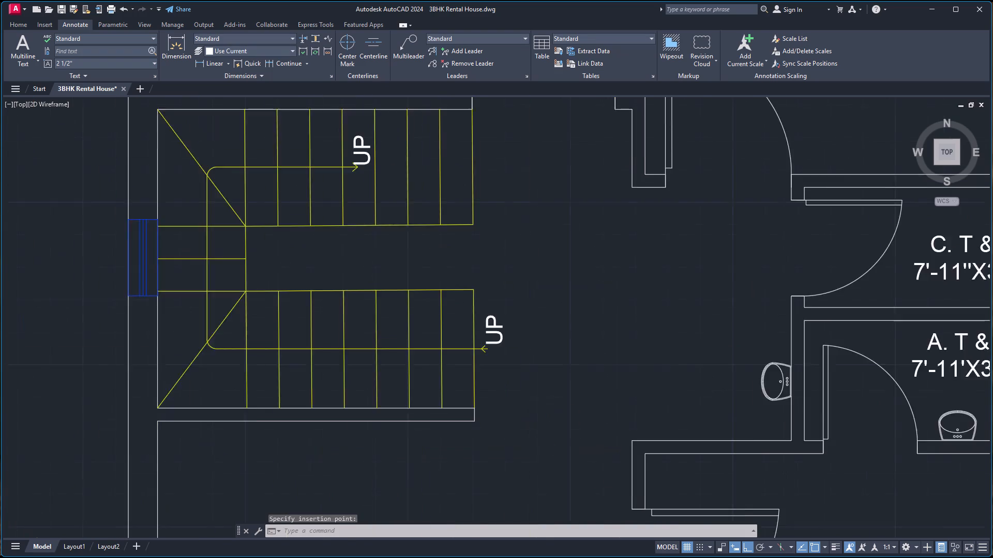
Change the copied label on the upper stair flight to read DN.
scroll(381, 187, down, 1)
double_click(368, 159)
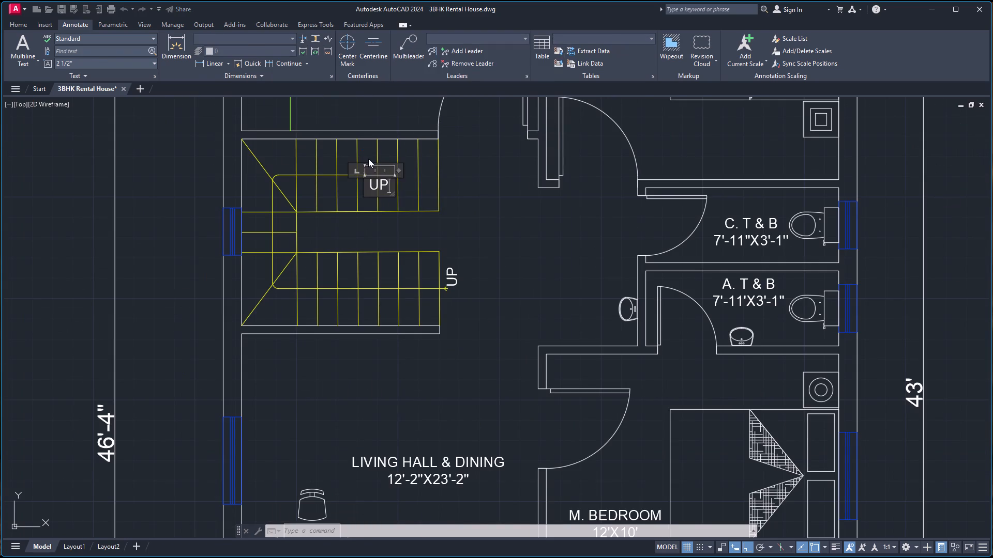
key(ctrl+a)
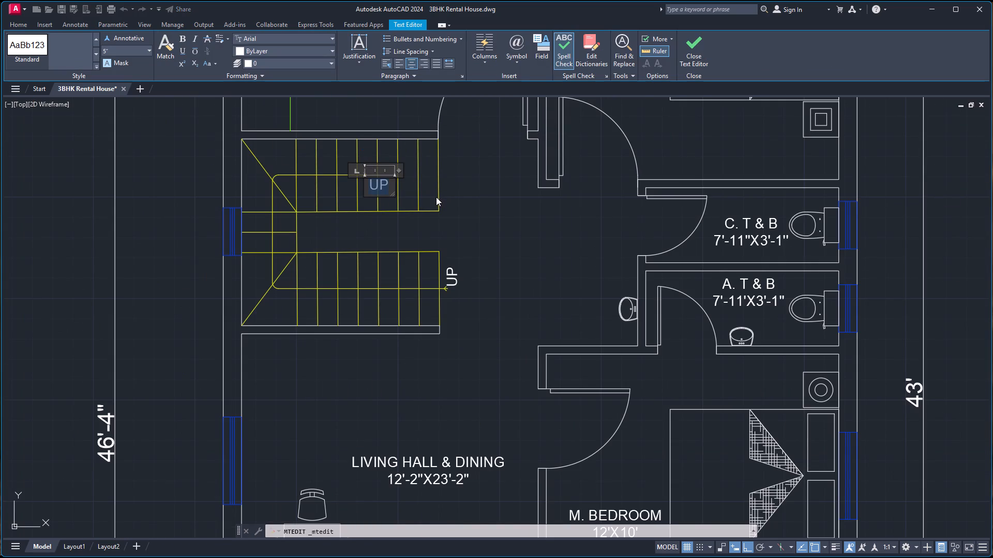
key(d)
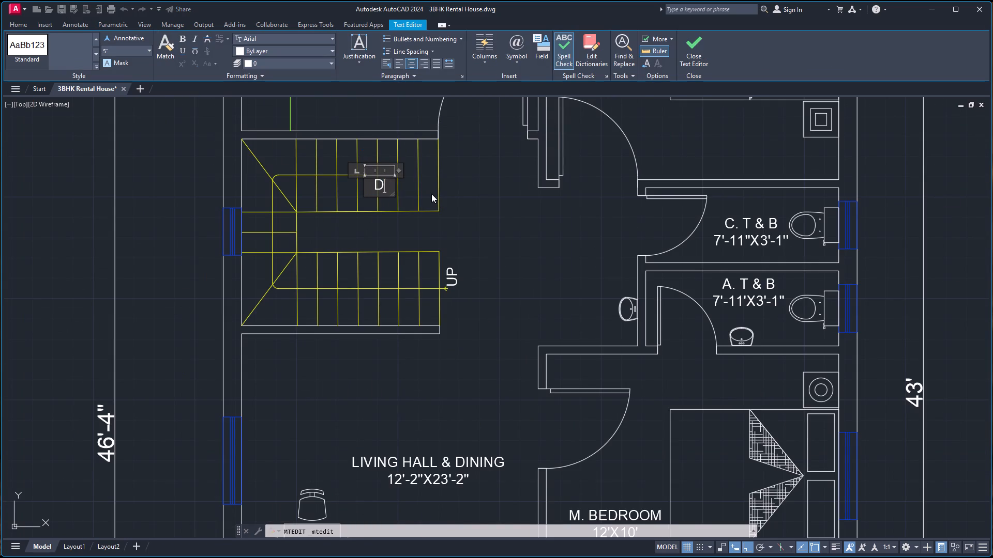
key(n)
click(483, 192)
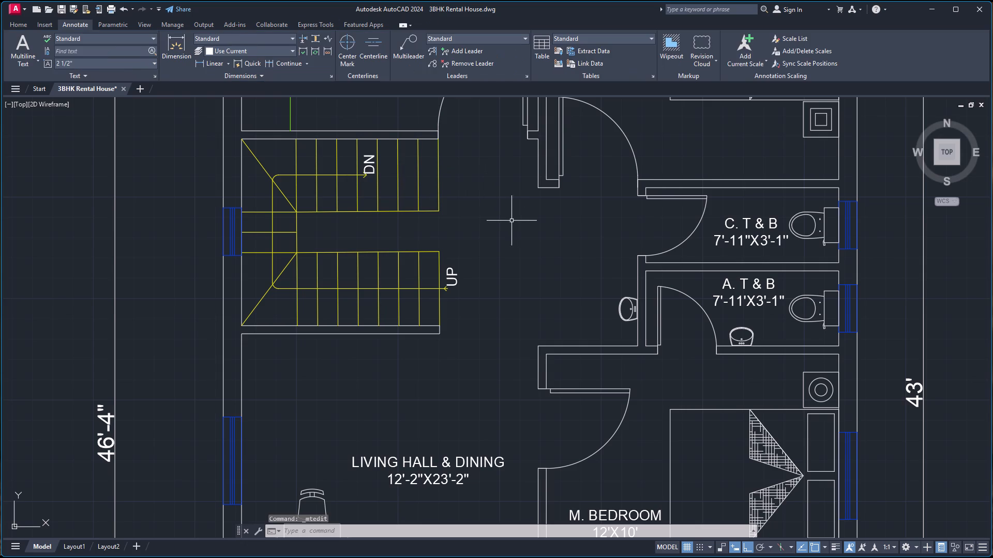
Examine the whole floor plan and the washbasins around the A. T & B for anything still missing.
scroll(518, 221, down, 2)
scroll(595, 196, down, 1)
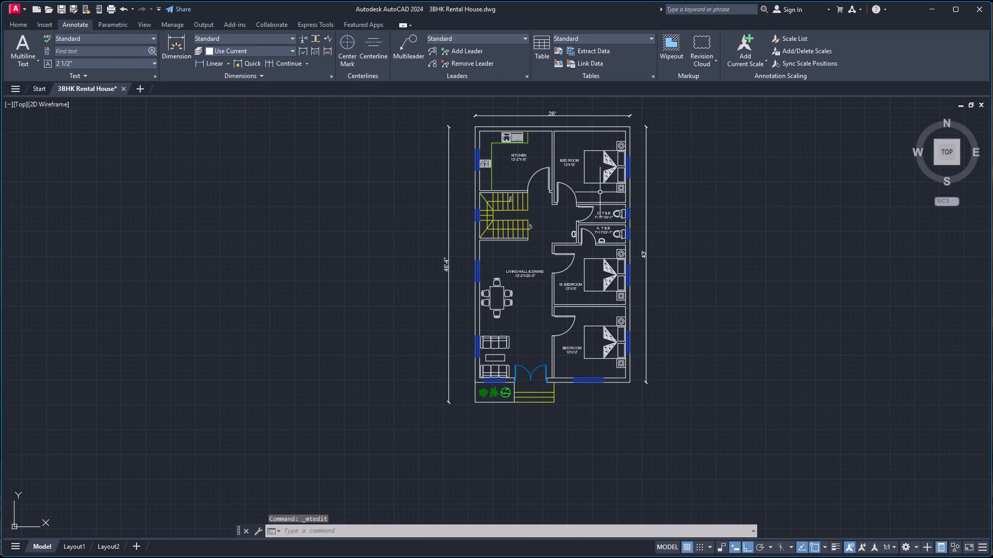
scroll(604, 160, up, 1)
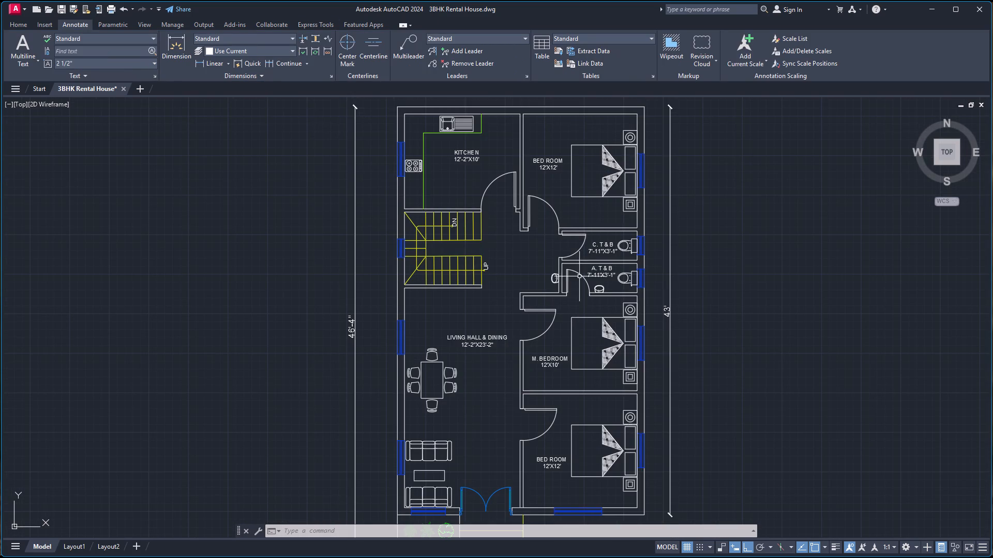
scroll(599, 290, up, 8)
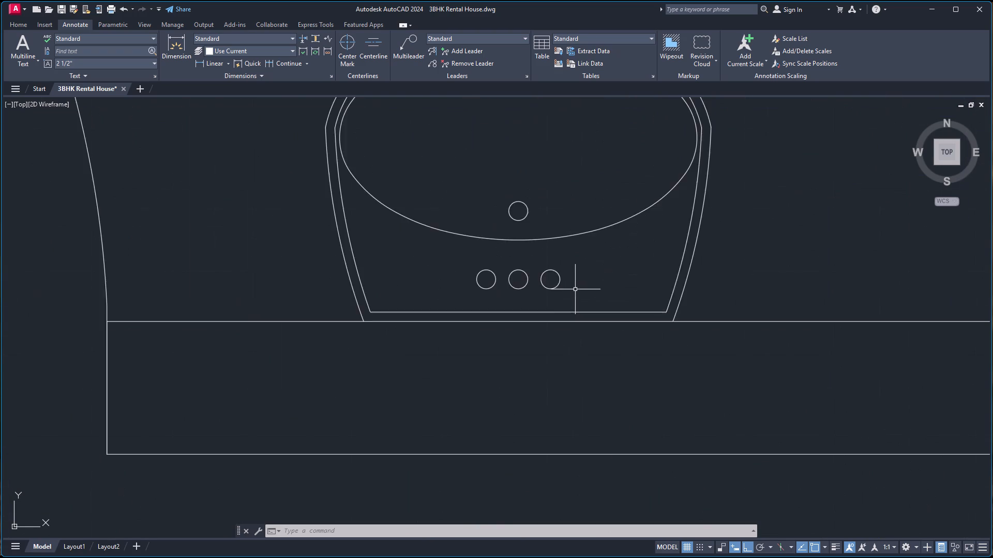
scroll(575, 289, up, 1)
scroll(489, 288, down, 6)
scroll(258, 250, up, 3)
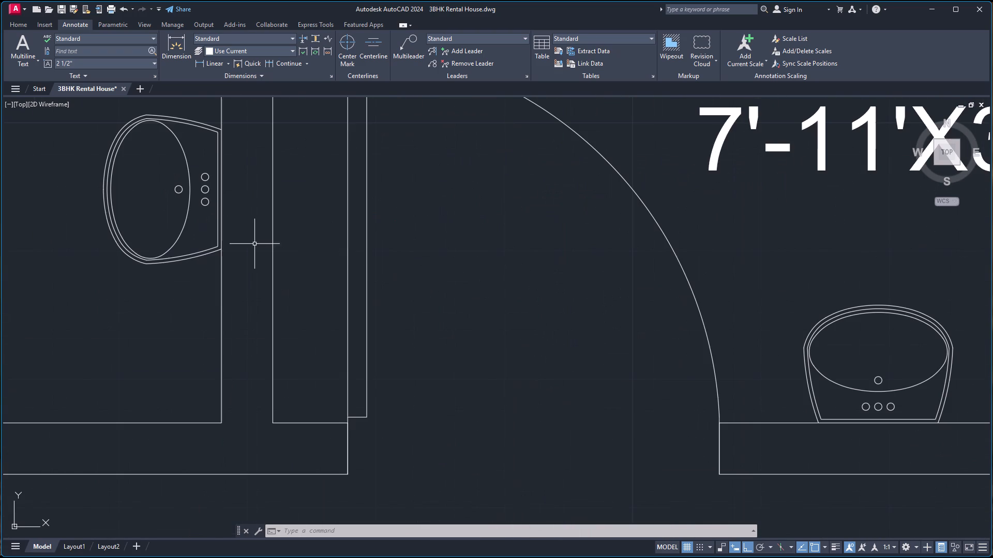
scroll(279, 243, down, 3)
scroll(327, 240, down, 3)
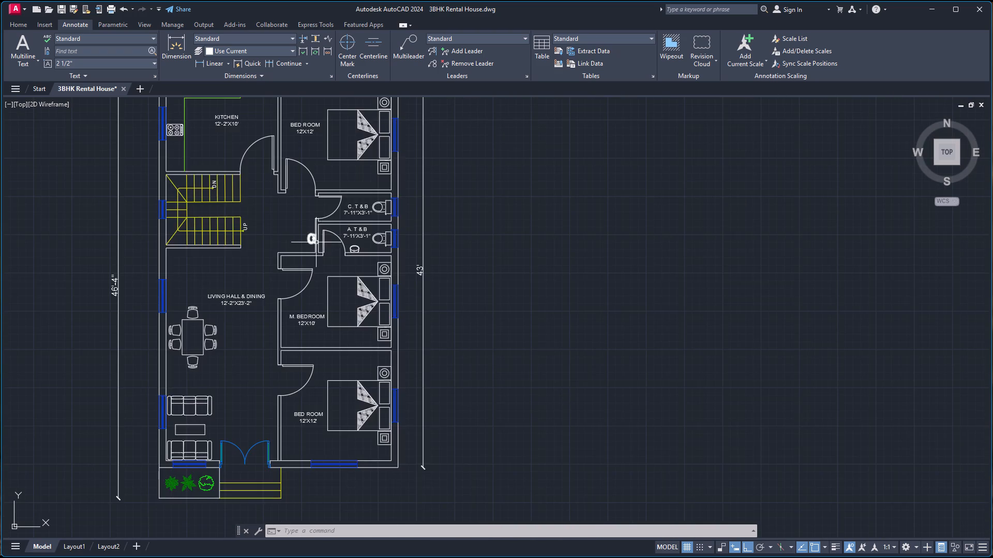
scroll(314, 242, down, 2)
scroll(290, 210, up, 3)
scroll(290, 210, down, 2)
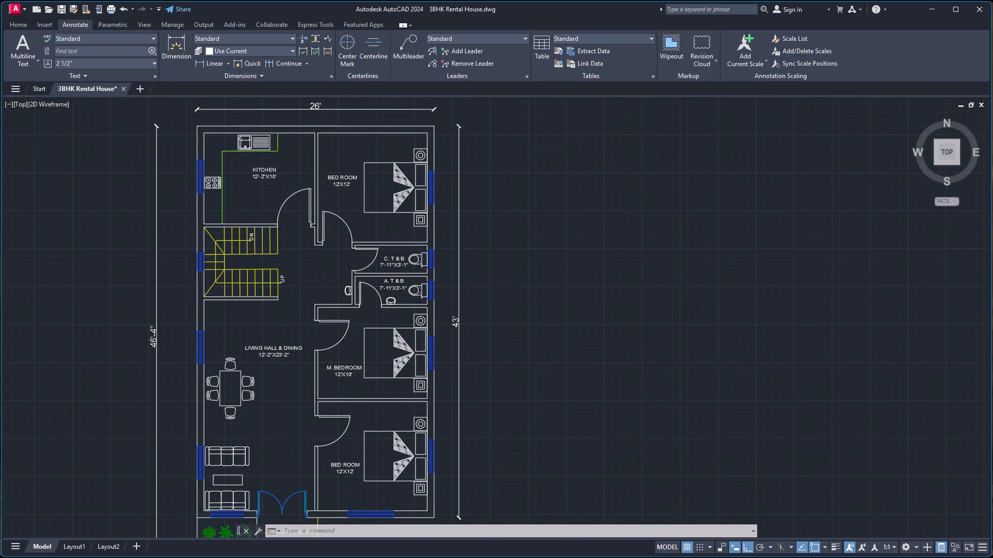
scroll(284, 212, up, 1)
Add single-line text reading W outside the kitchen window, with 9" height and 0 rotation.
click(21, 64)
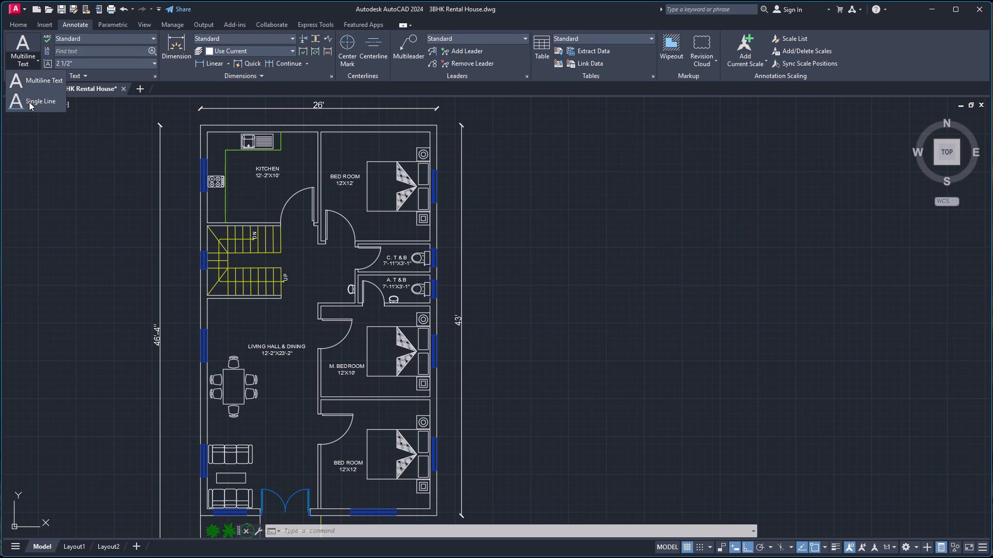
click(29, 102)
scroll(224, 158, down, 3)
scroll(238, 136, up, 3)
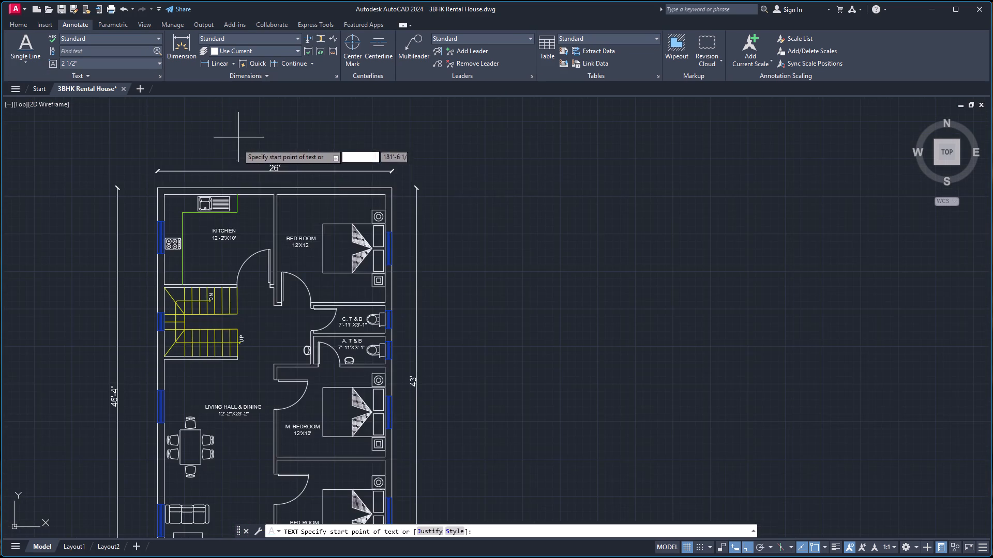
scroll(236, 179, up, 1)
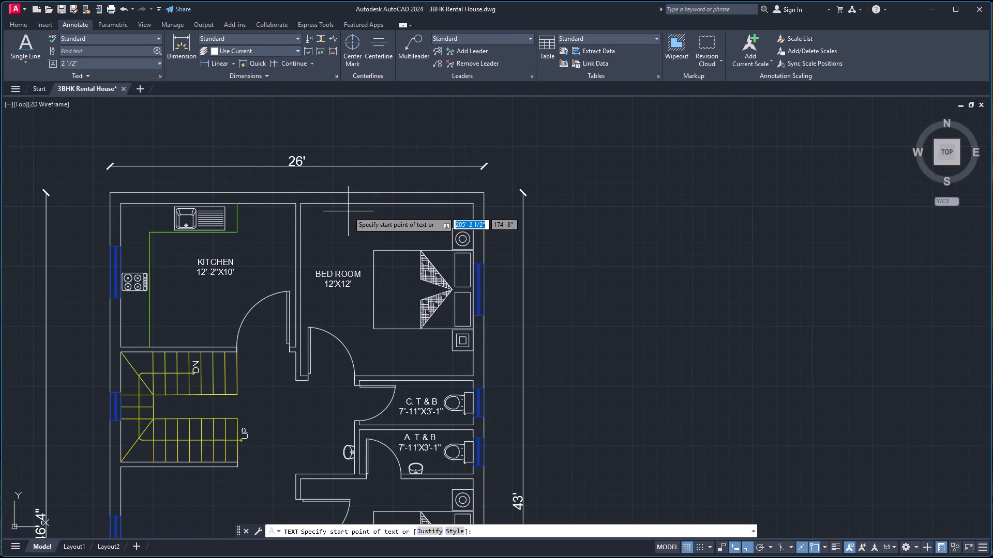
click(73, 280)
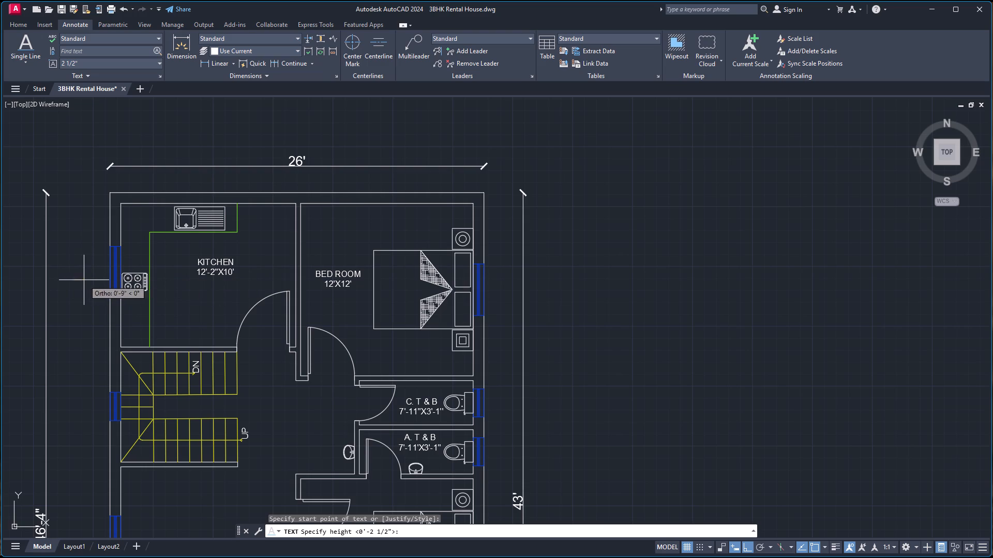
click(84, 280)
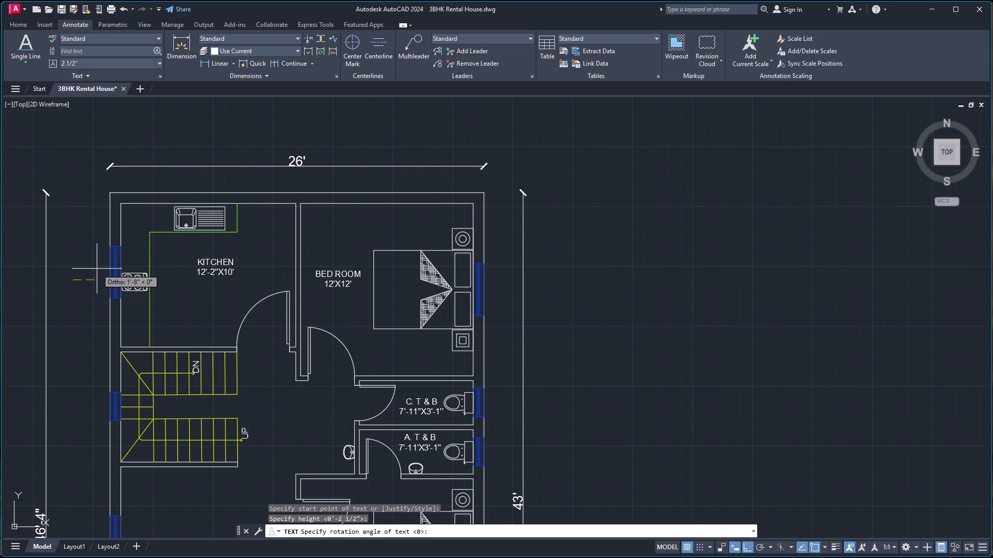
key(Return)
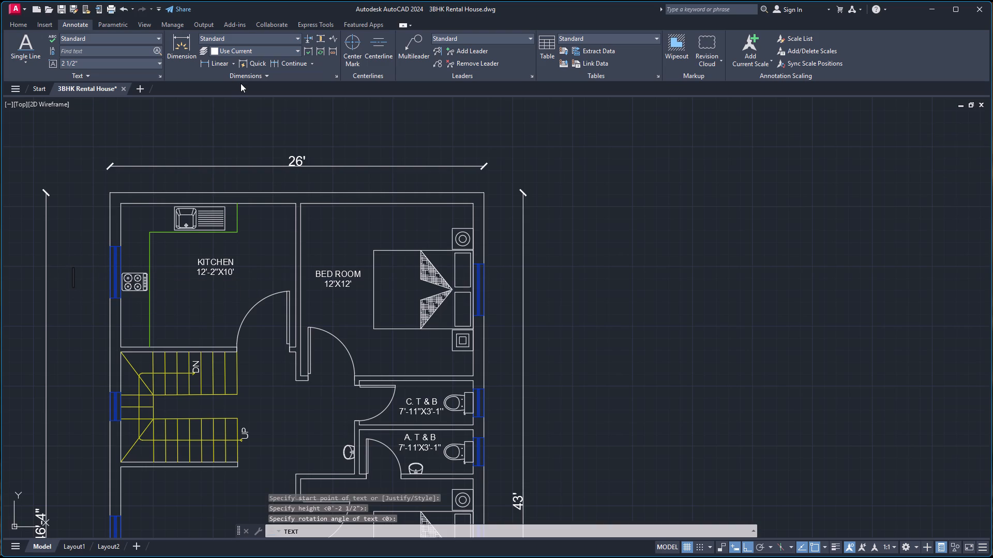
key(w)
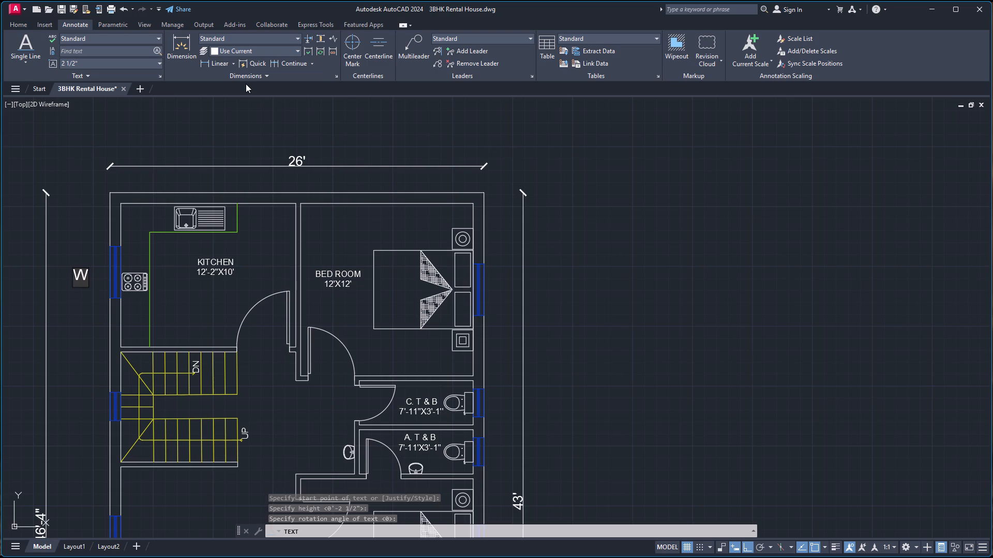
click(80, 307)
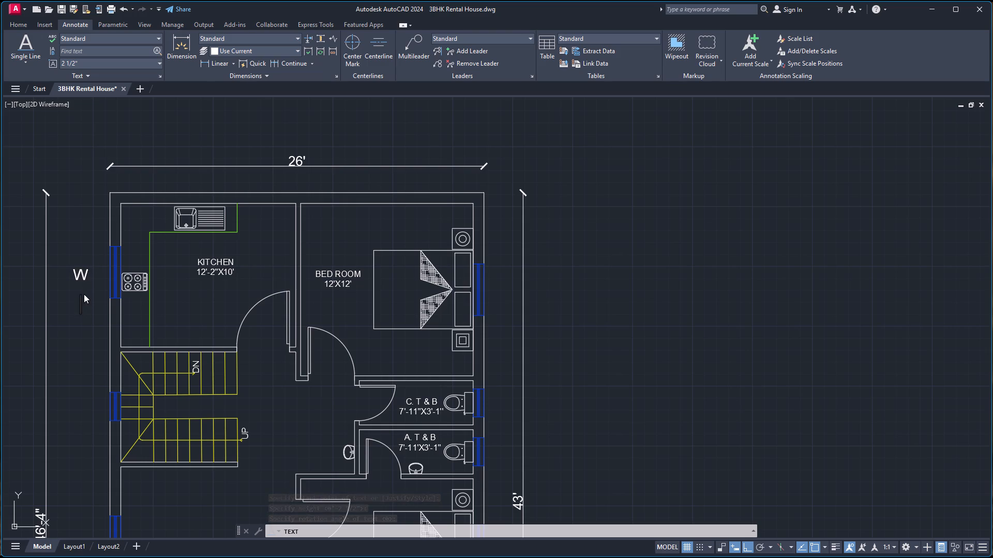
click(79, 275)
key(Escape)
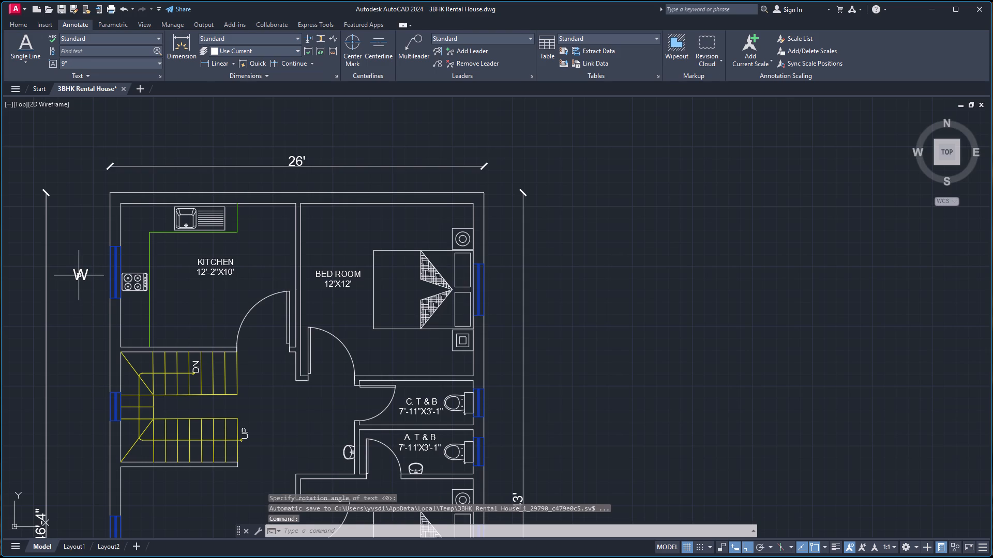
Set the height of the W text outside the kitchen window to 6".
click(79, 277)
click(178, 237)
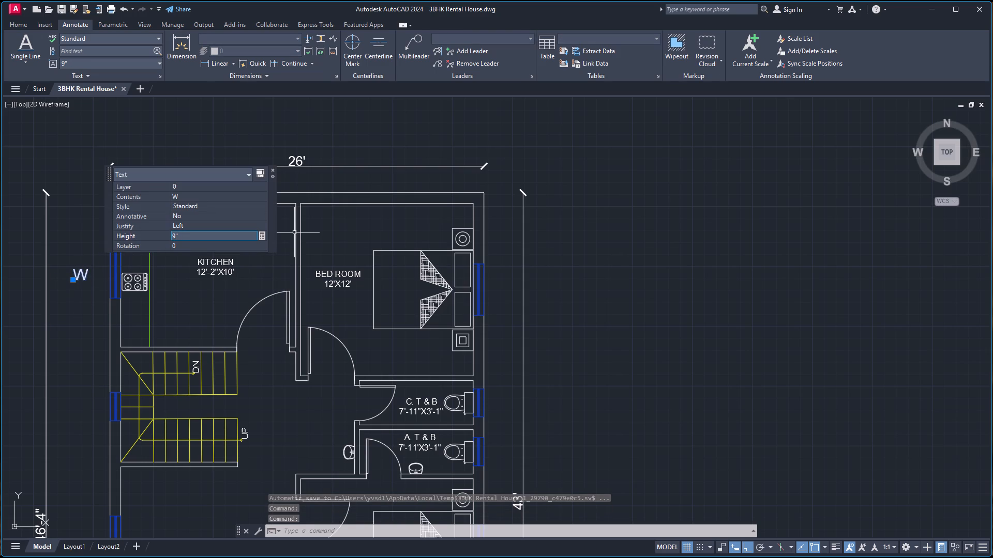
key(8)
key(BackSpace)
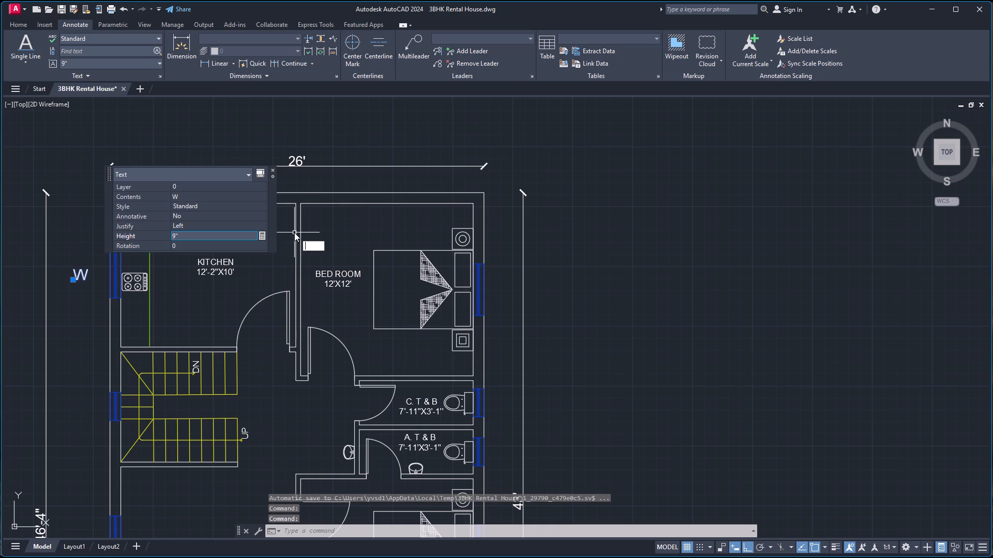
key(6)
key(Return)
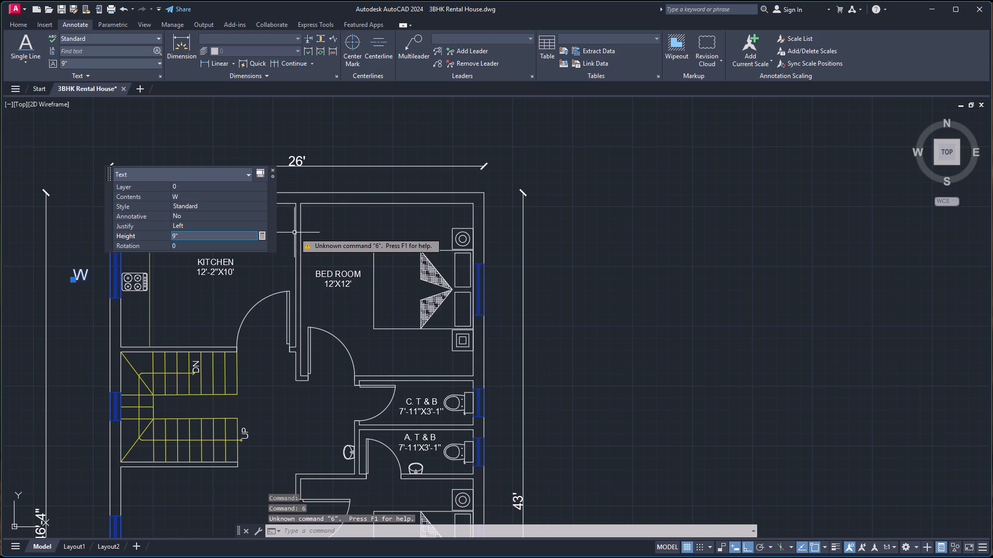
click(201, 237)
drag(201, 237, 146, 244)
key(6)
key(Return)
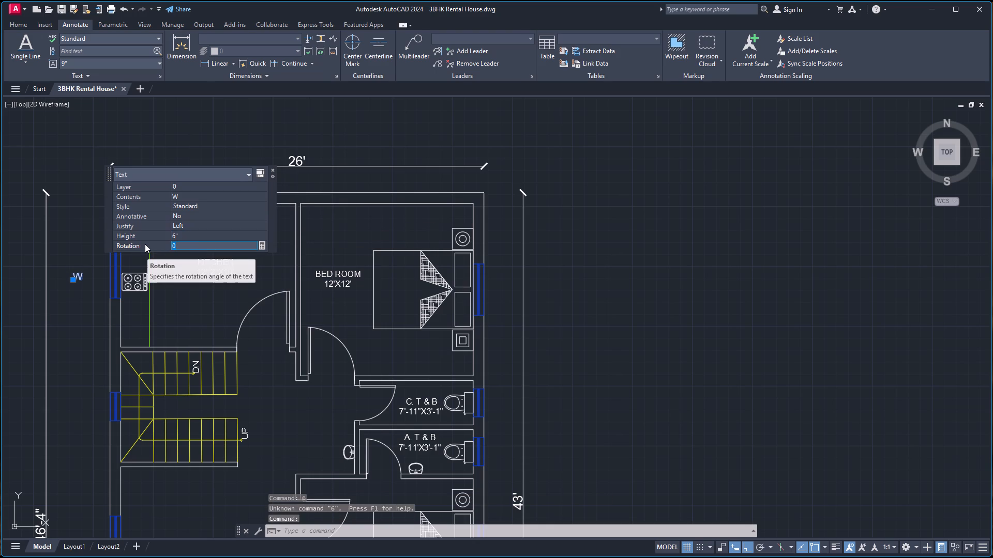
key(Escape)
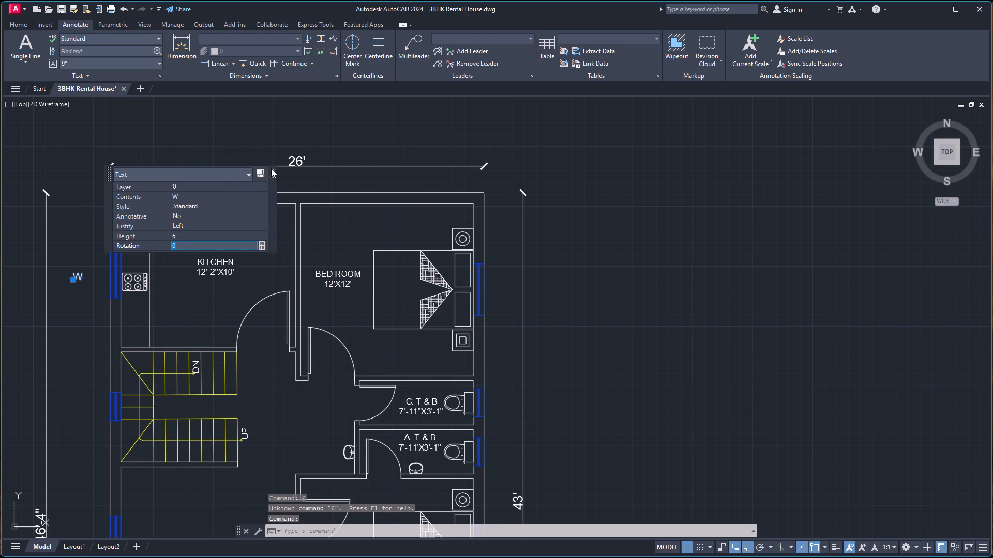
click(271, 168)
key(Escape)
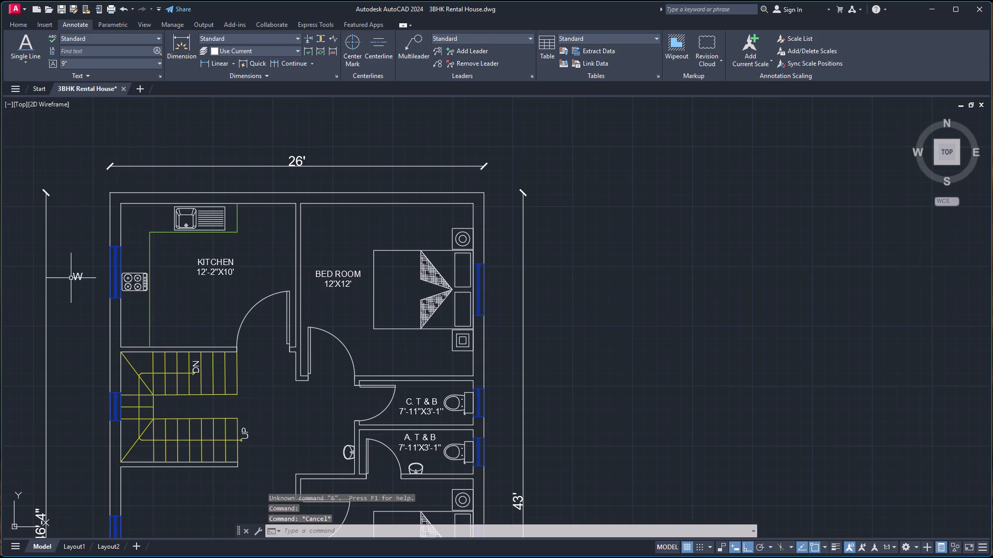
Move the W label closer to the kitchen window.
click(76, 277)
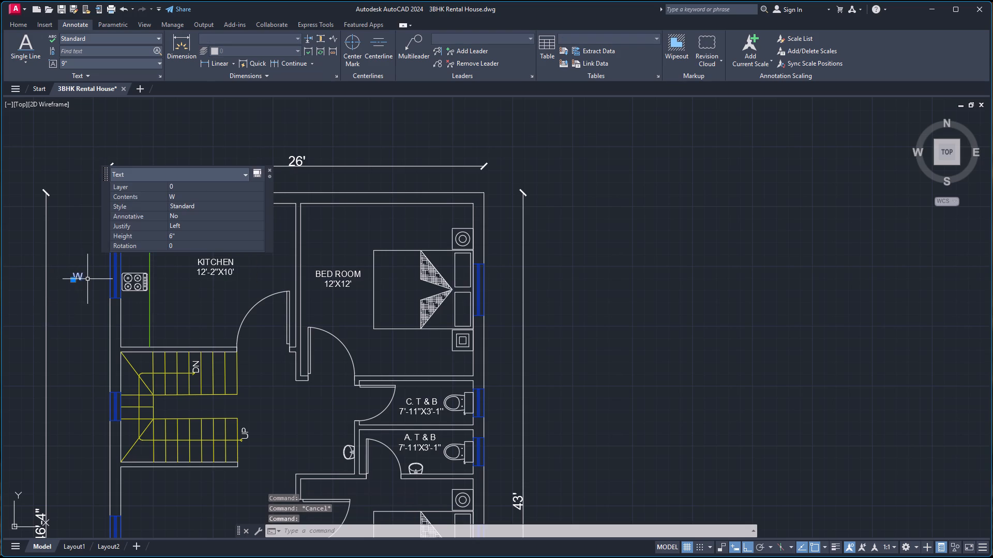
key(m)
key(Return)
scroll(67, 284, up, 3)
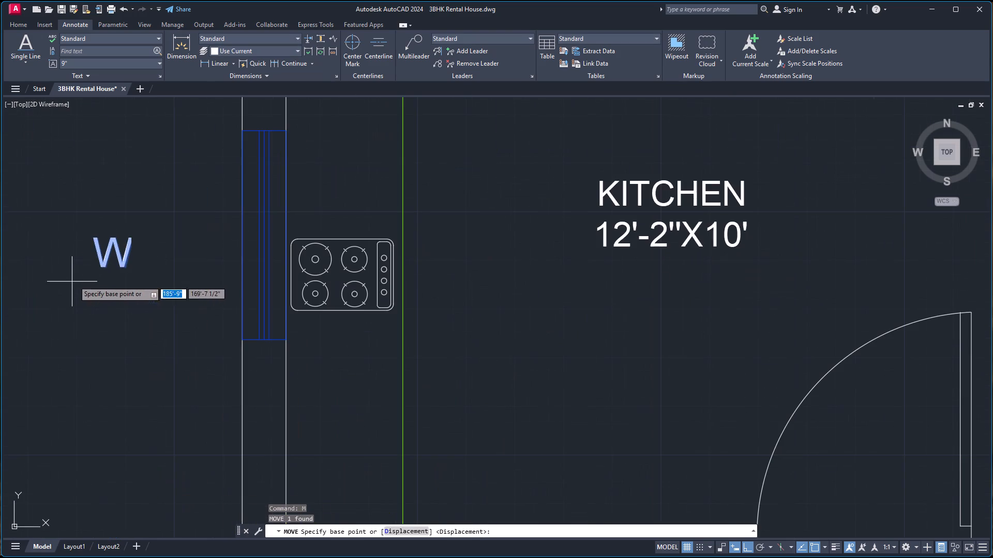
click(99, 266)
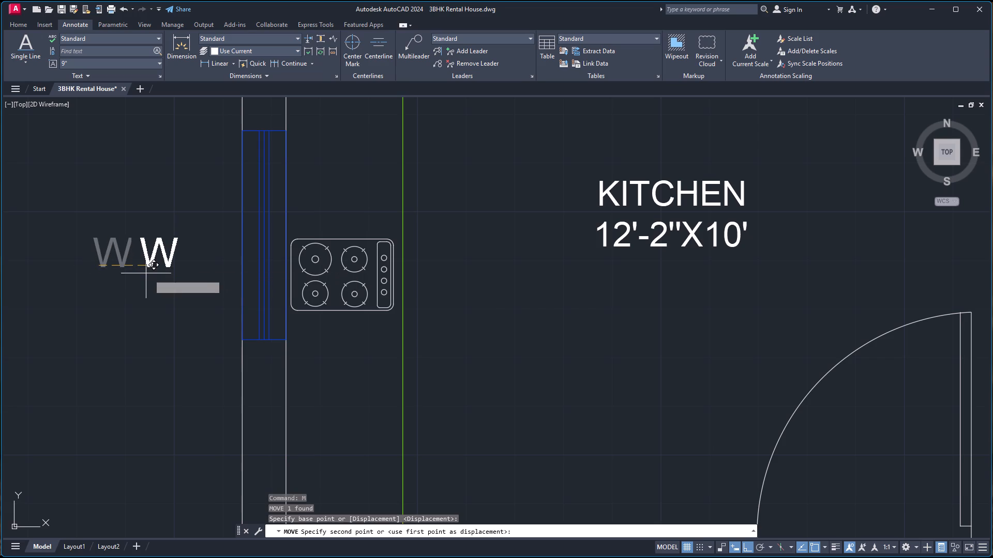
click(159, 271)
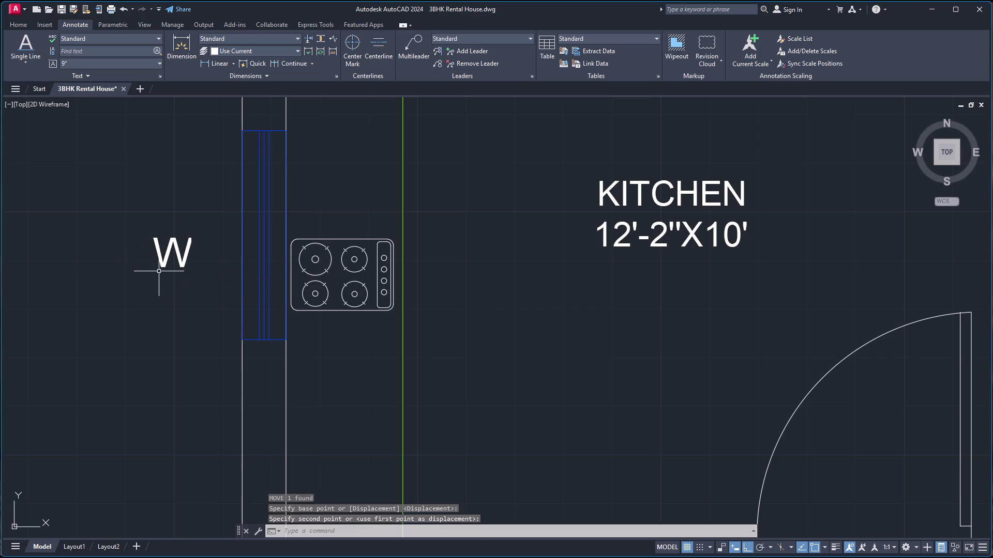
Copy the W label and paste copies outside the staircase window and the two living hall windows along the same outer wall.
click(181, 264)
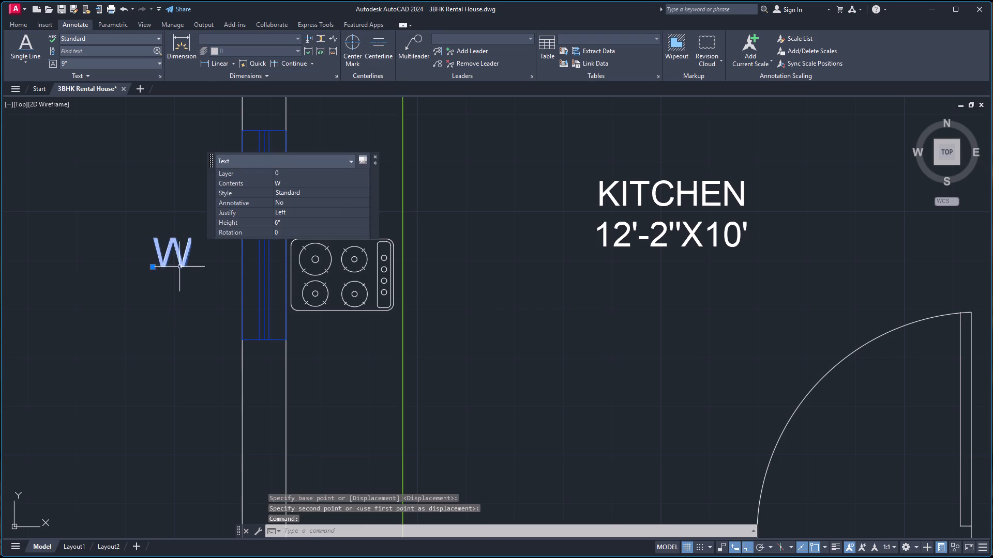
key(ctrl+c)
key(ctrl+v)
scroll(178, 282, down, 5)
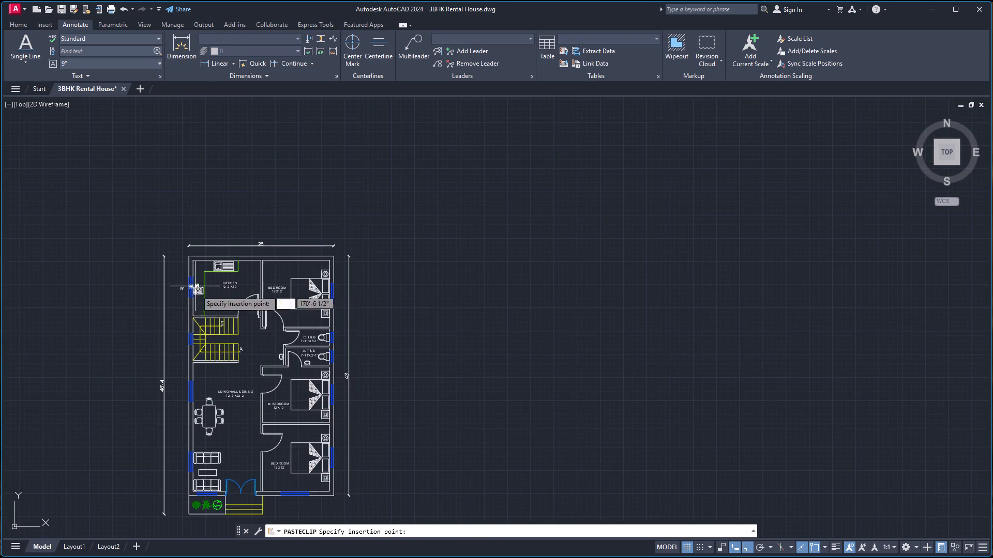
scroll(183, 350, up, 3)
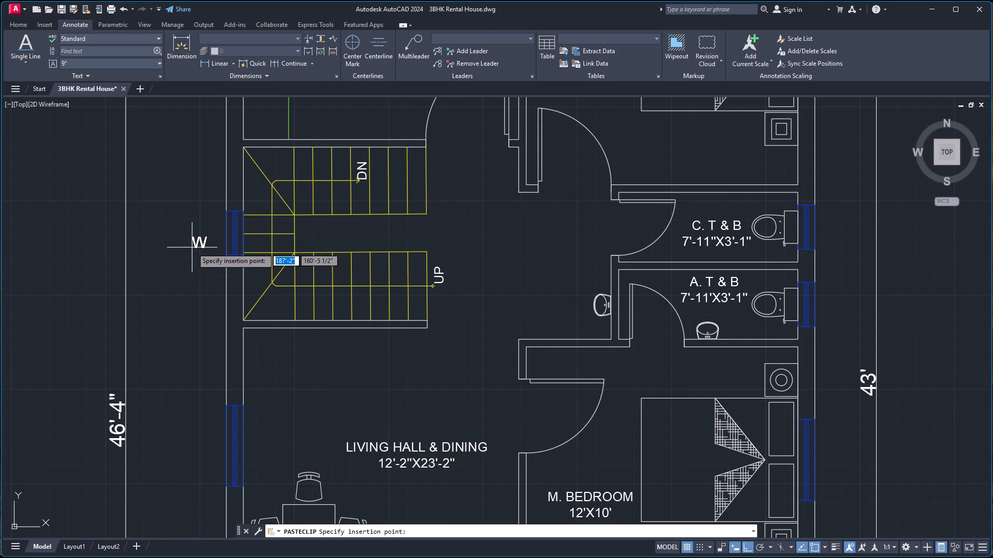
click(194, 246)
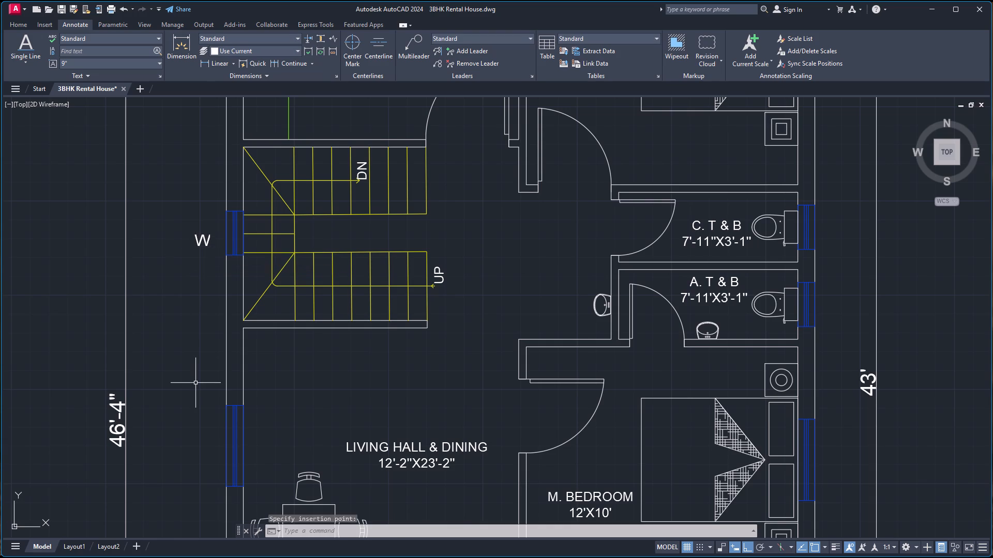
key(ctrl+v)
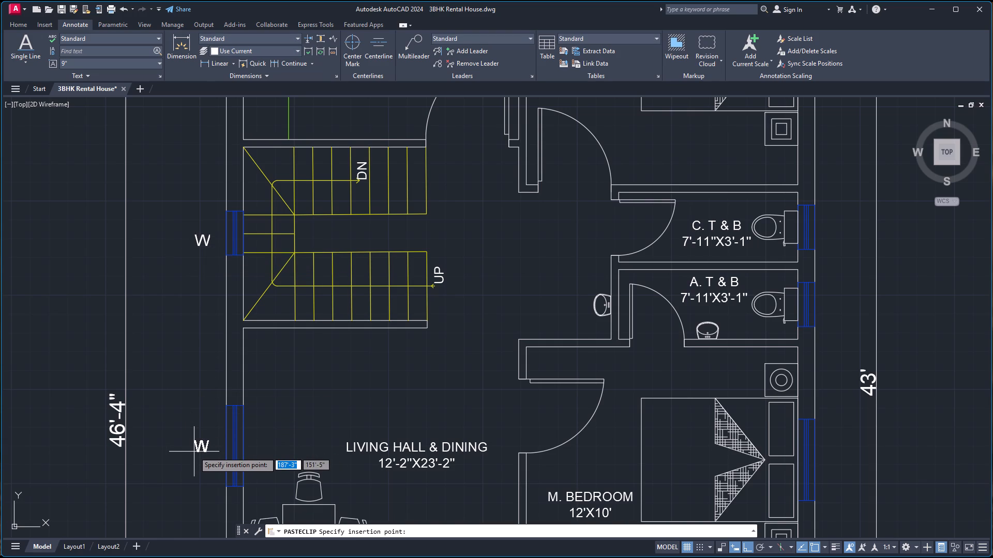
click(194, 452)
key(ctrl+v)
scroll(205, 412, down, 4)
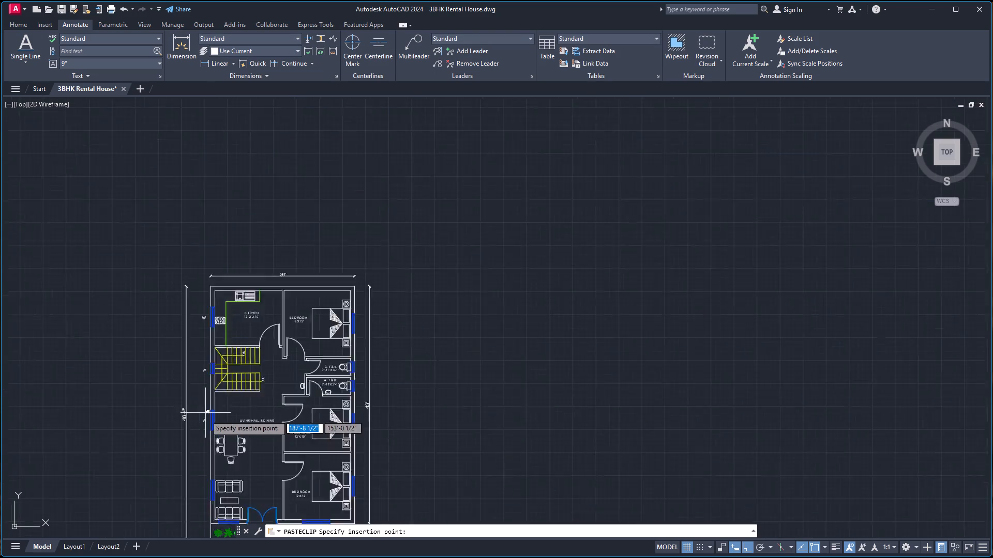
scroll(208, 455, up, 3)
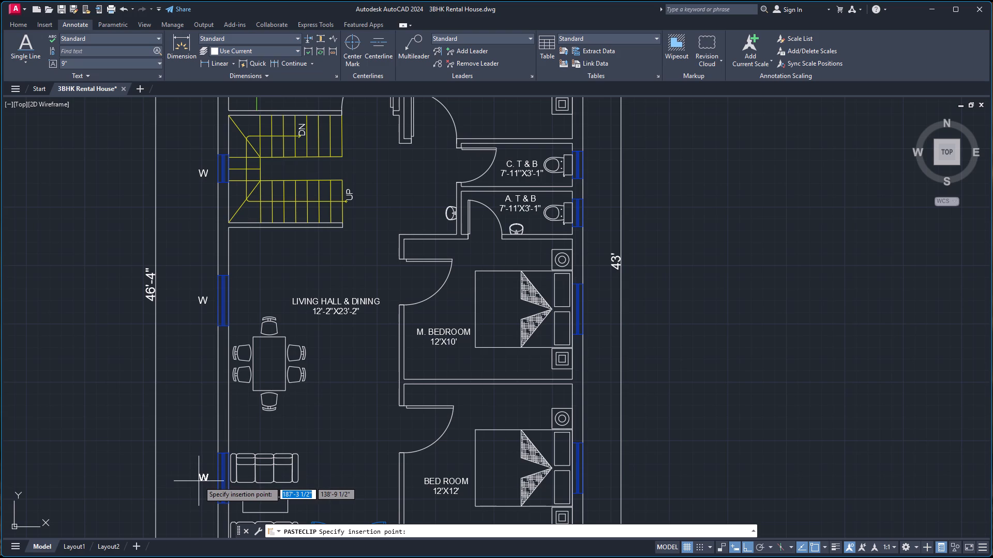
click(200, 482)
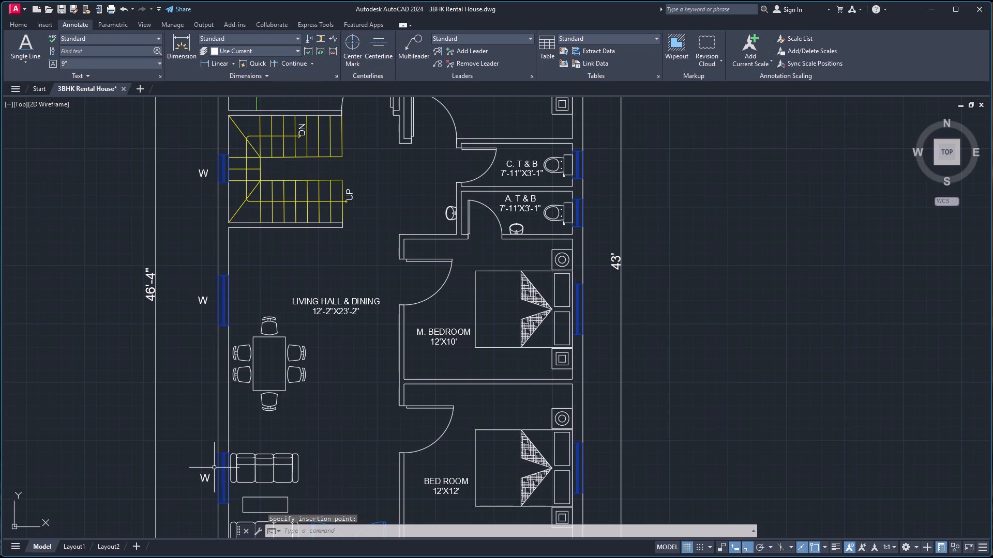
Paste W labels along the front wall, outside the living hall window, at the double entrance door and outside the front bedroom window.
key(ctrl+v)
scroll(386, 274, down, 2)
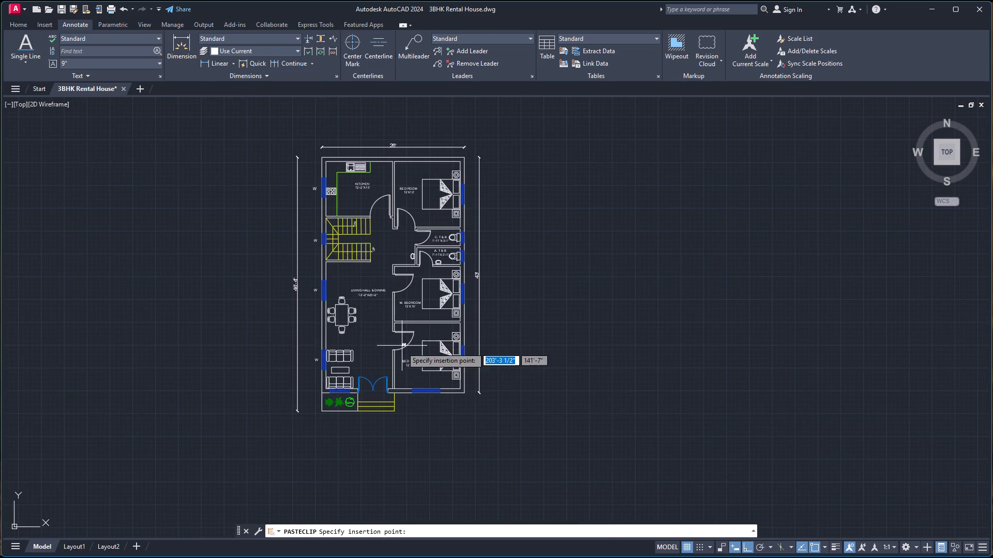
scroll(406, 373, up, 2)
scroll(226, 430, up, 3)
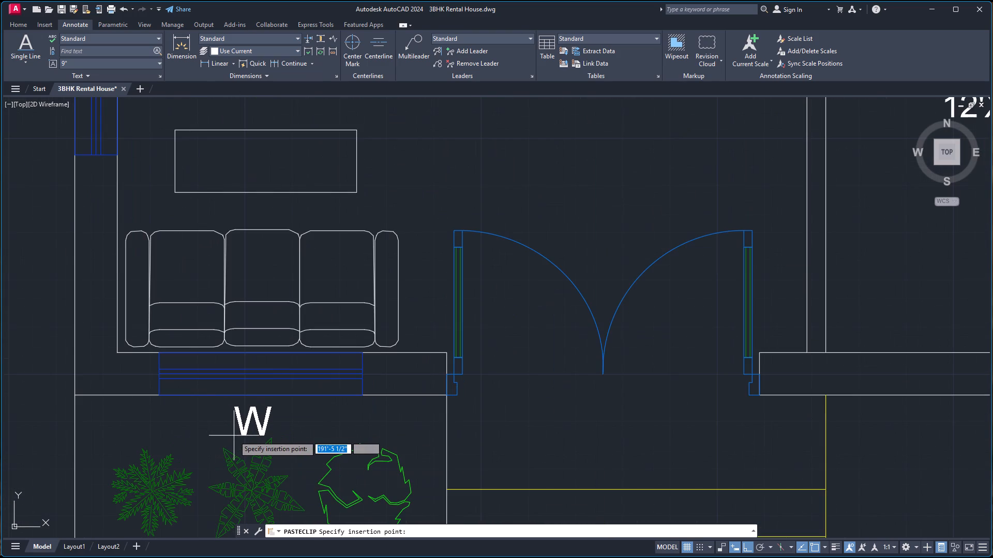
click(234, 436)
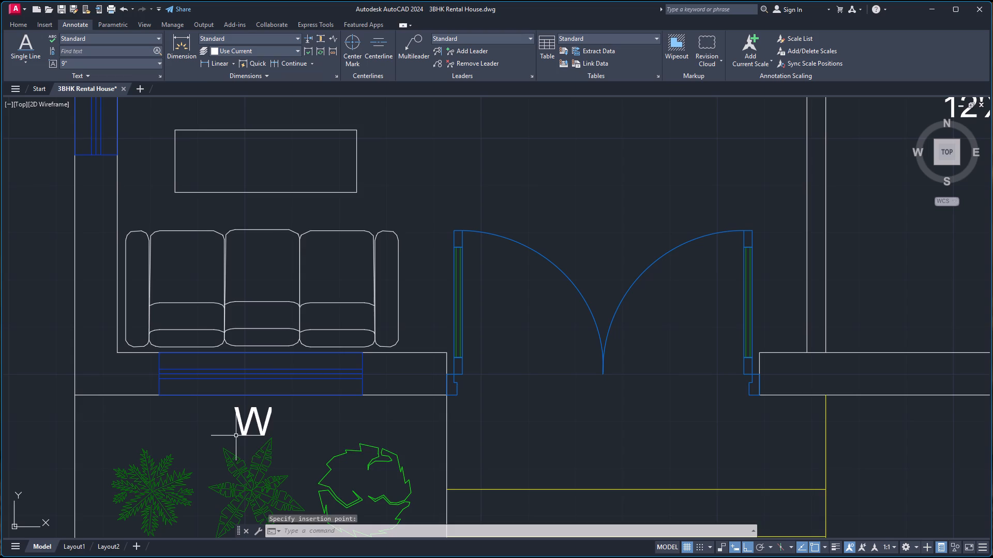
key(ctrl+v)
scroll(738, 345, down, 3)
scroll(667, 372, up, 2)
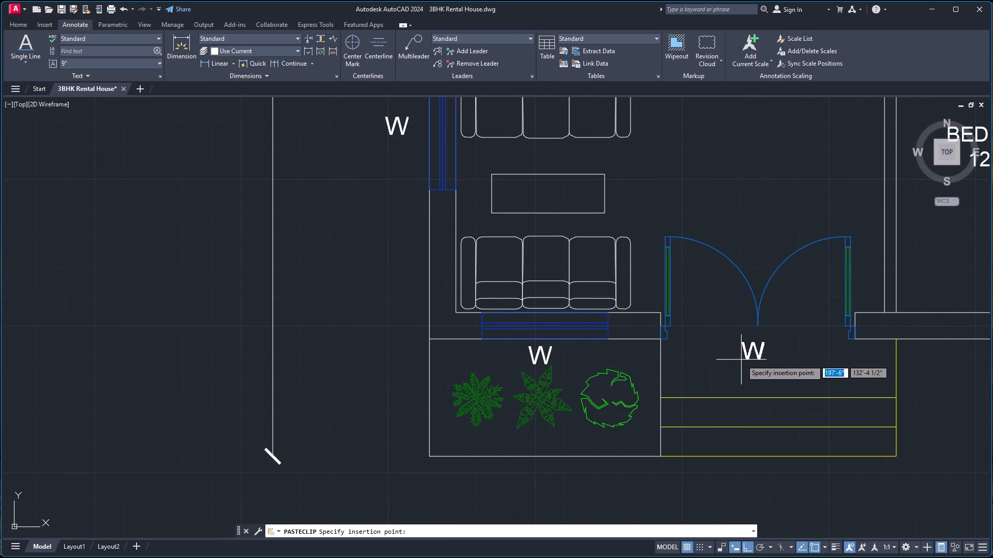
click(748, 361)
key(ctrl+v)
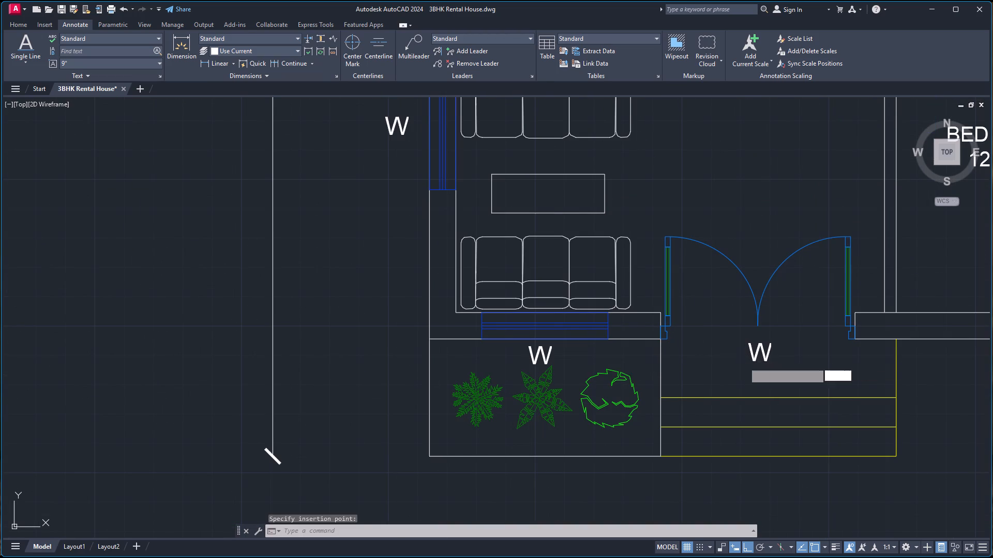
scroll(814, 311, down, 3)
scroll(899, 340, up, 2)
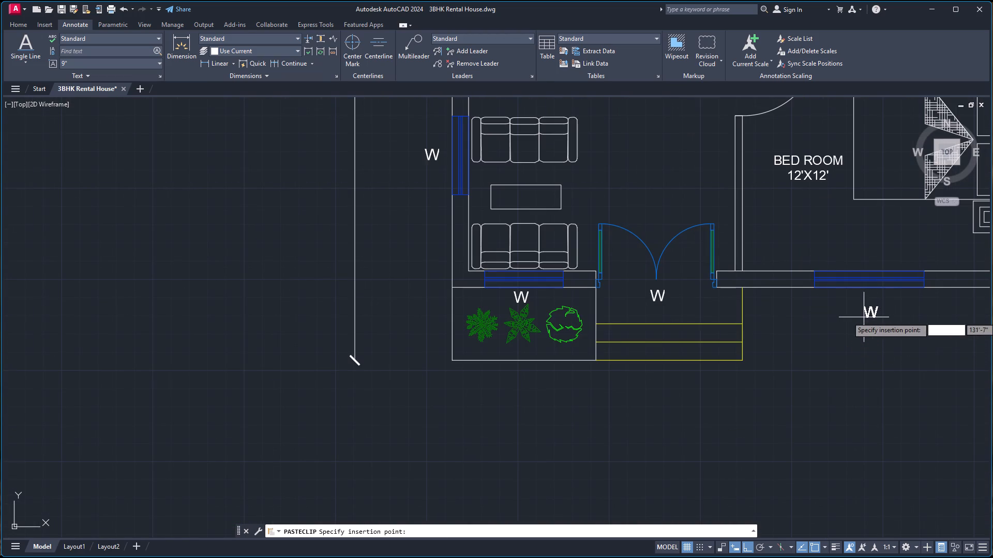
click(863, 312)
Paste W labels outside the side windows of the front bedroom and the M. BEDROOM.
key(ctrl+v)
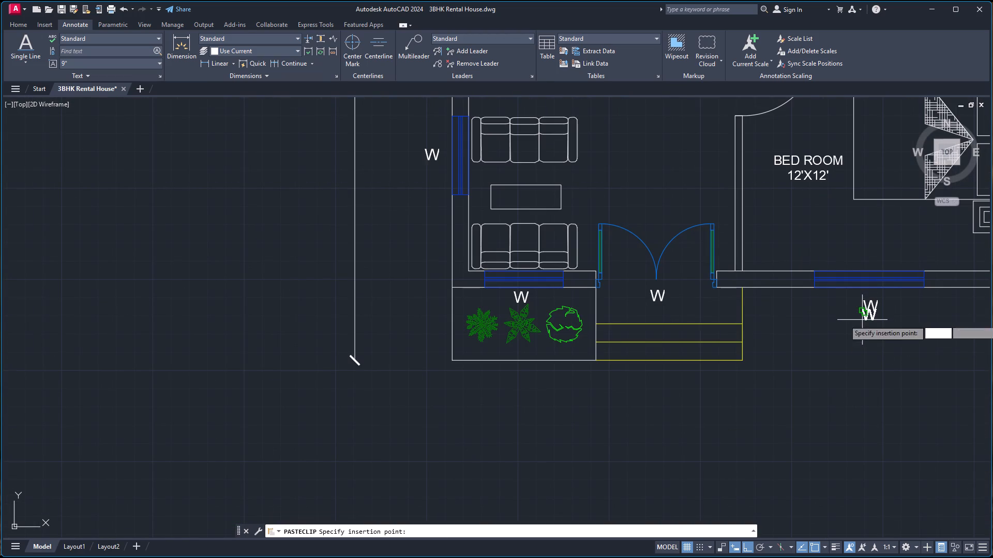
scroll(867, 297, down, 4)
scroll(912, 274, up, 4)
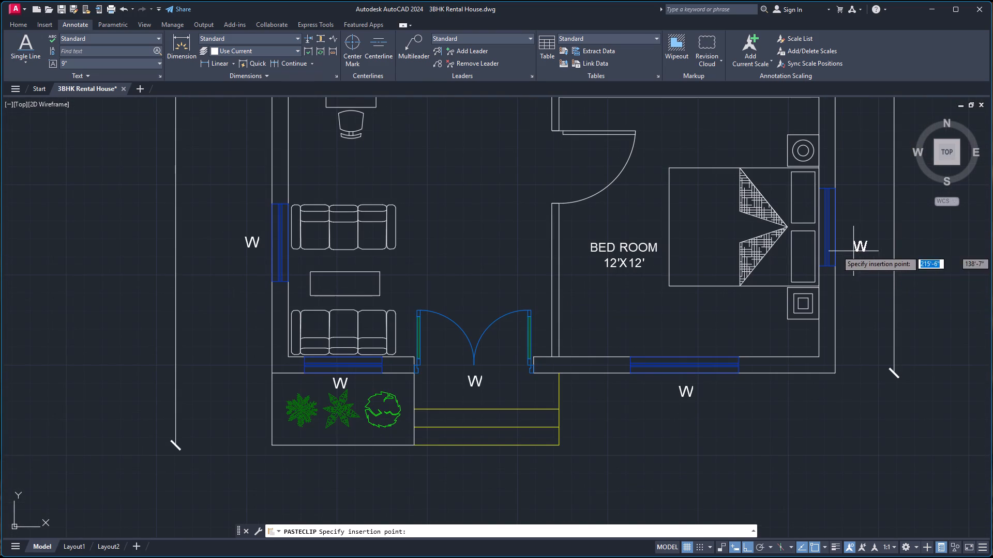
click(848, 233)
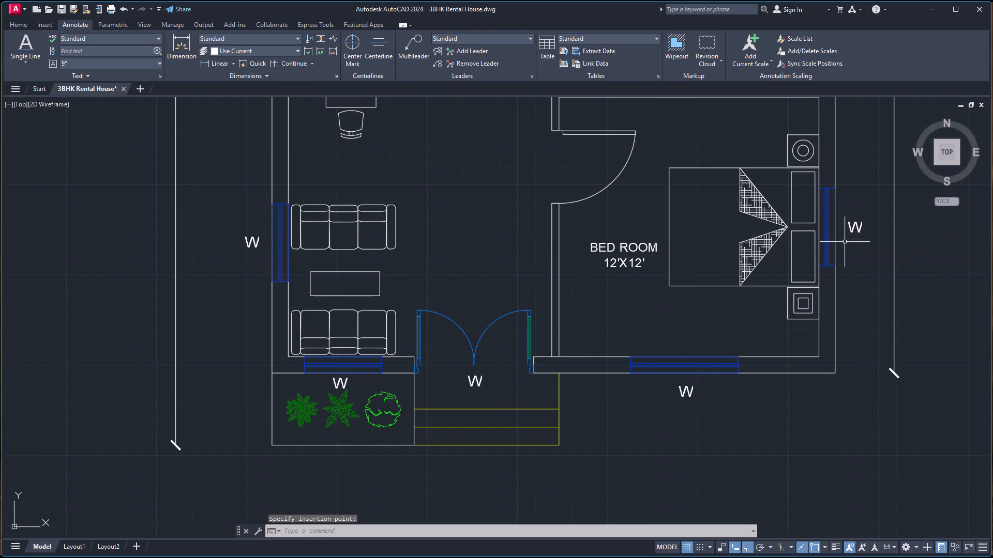
key(ctrl+v)
scroll(845, 241, down, 4)
scroll(849, 198, up, 4)
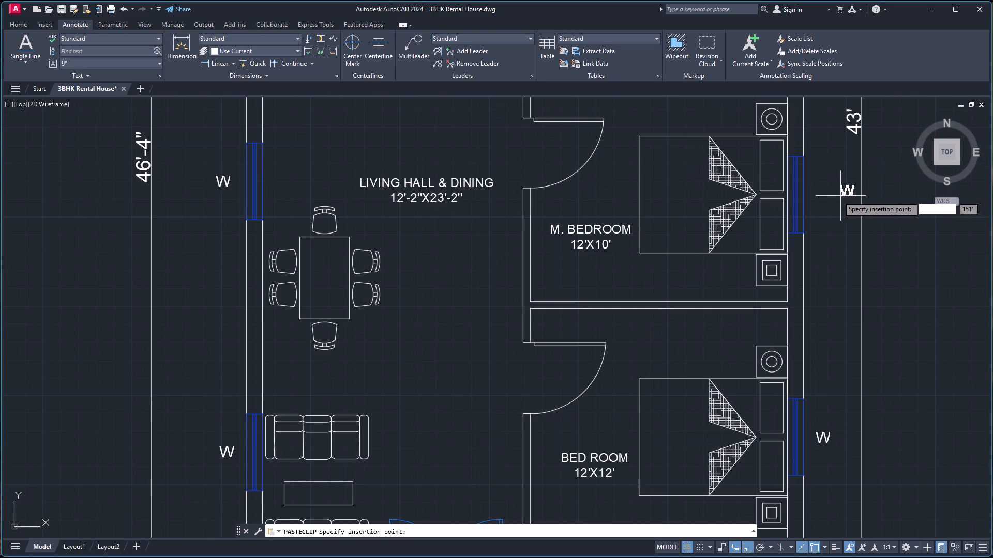
click(813, 201)
Paste W labels outside the A. T & B and C. T & B windows.
key(ctrl+v)
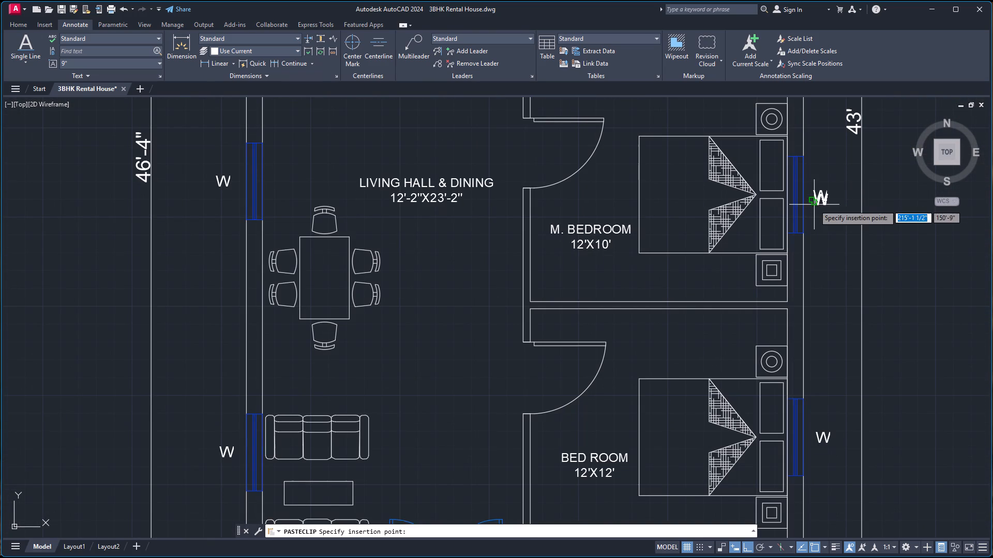
scroll(817, 200, down, 5)
scroll(821, 173, up, 4)
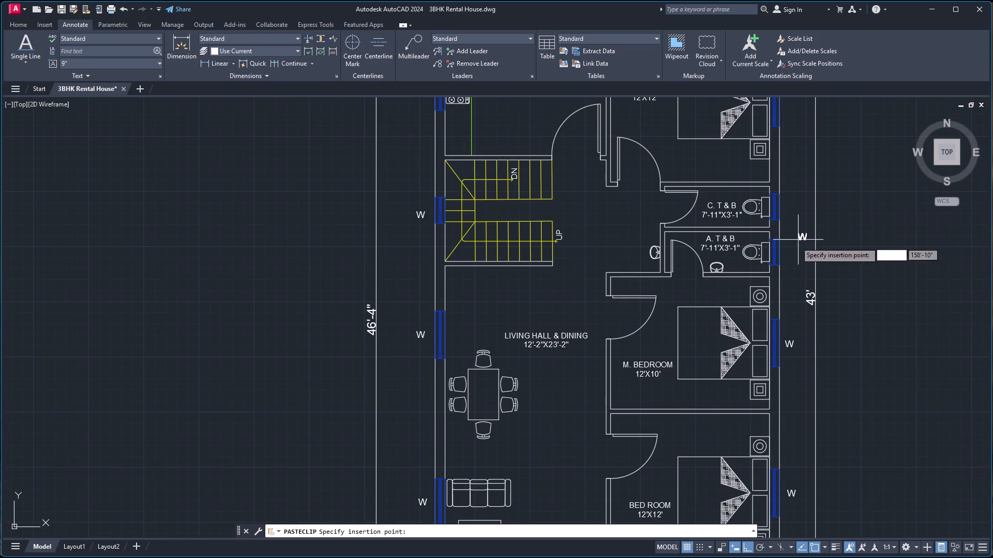
scroll(788, 253, up, 3)
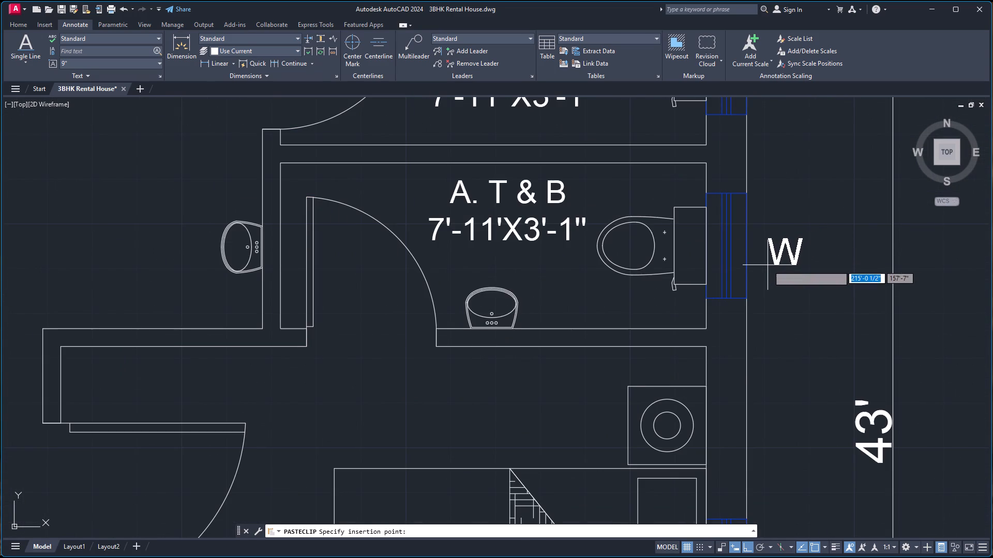
click(768, 266)
key(ctrl+v)
scroll(784, 219, down, 3)
scroll(784, 195, up, 1)
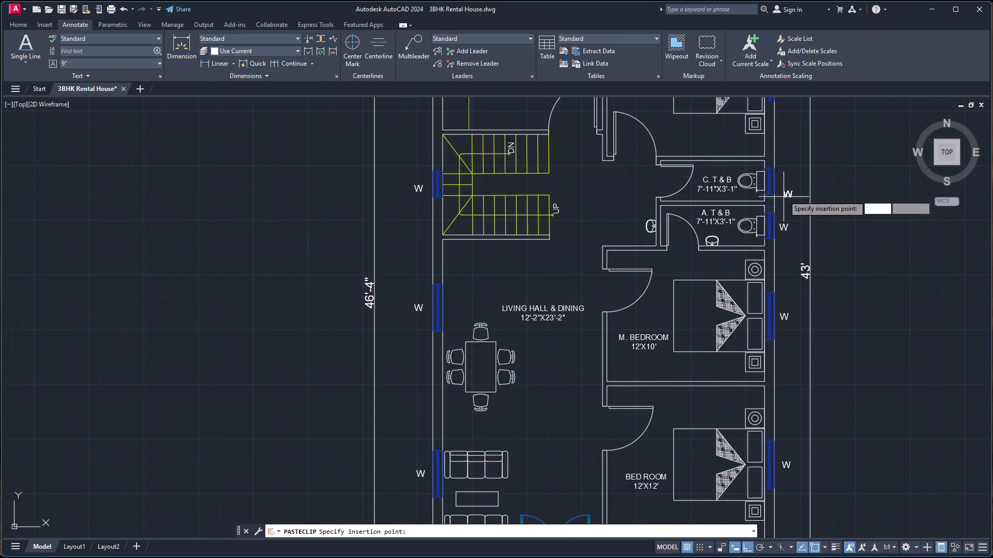
scroll(784, 193, up, 2)
click(750, 165)
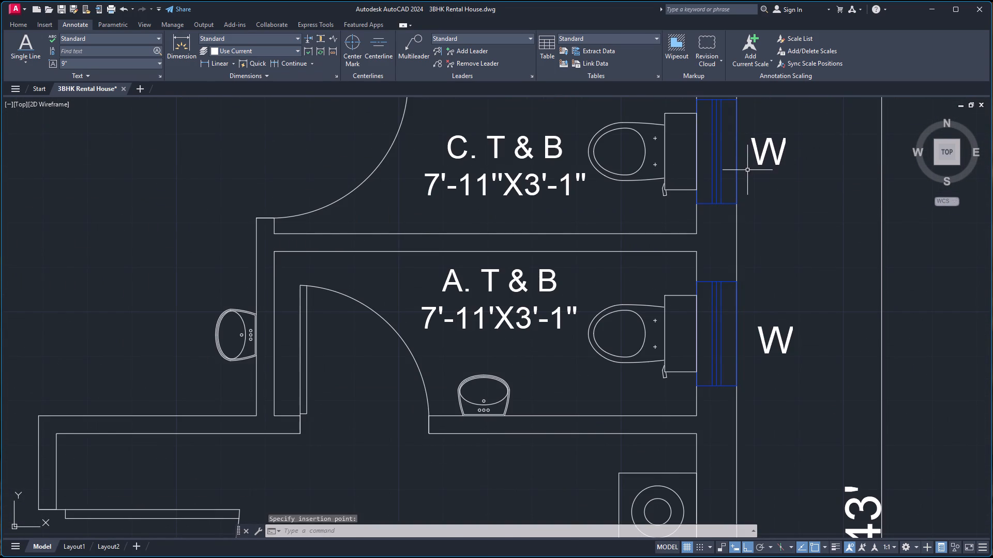
Paste a W label outside the side window of the rear BED ROOM beside the kitchen.
key(ctrl+v)
scroll(747, 173, down, 6)
scroll(755, 134, up, 2)
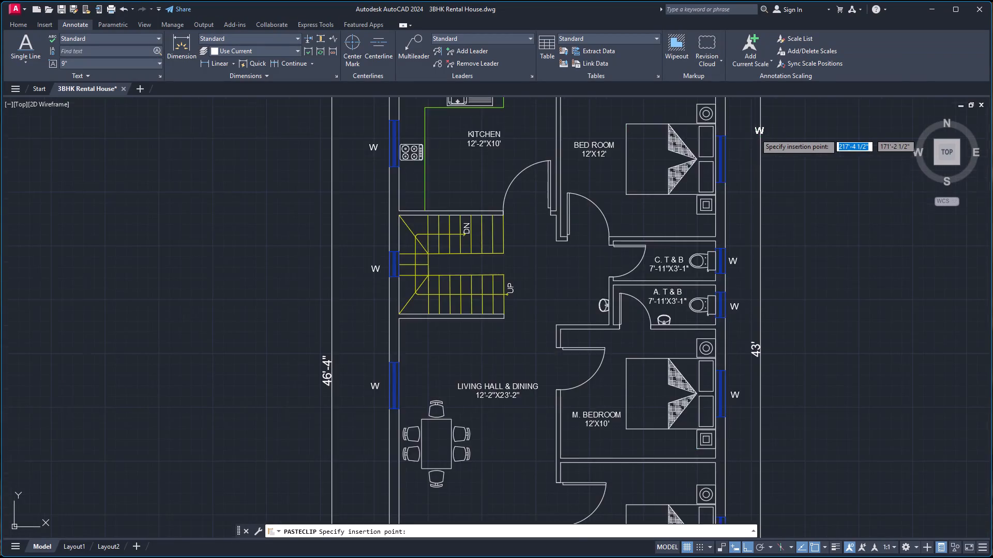
scroll(755, 133, up, 2)
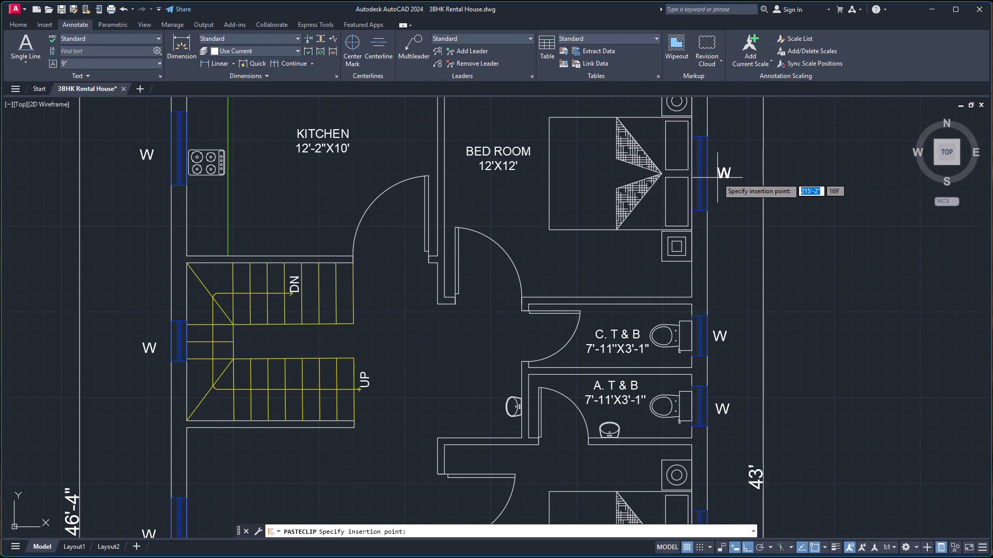
click(718, 178)
Paste W labels at the kitchen door, the rear BED ROOM door and the C. T & B door.
scroll(738, 195, down, 3)
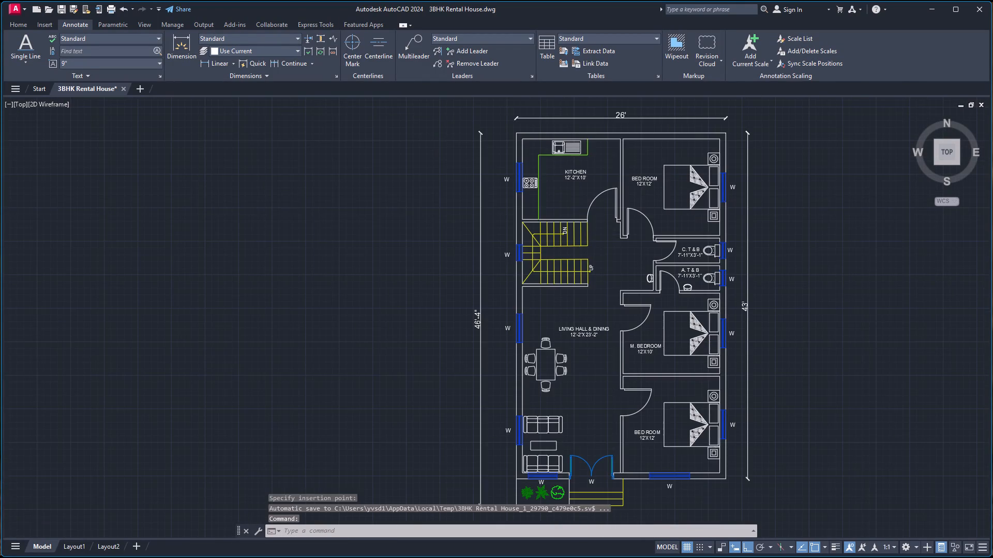
scroll(669, 236, up, 1)
ctrl+scroll(645, 249, up, 1)
key(ctrl+v)
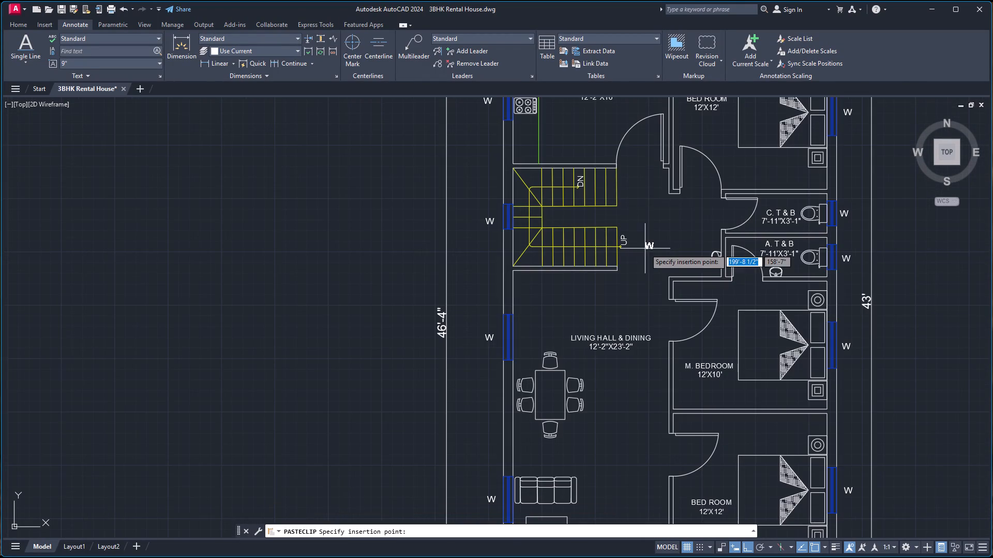
click(635, 169)
key(ctrl+v)
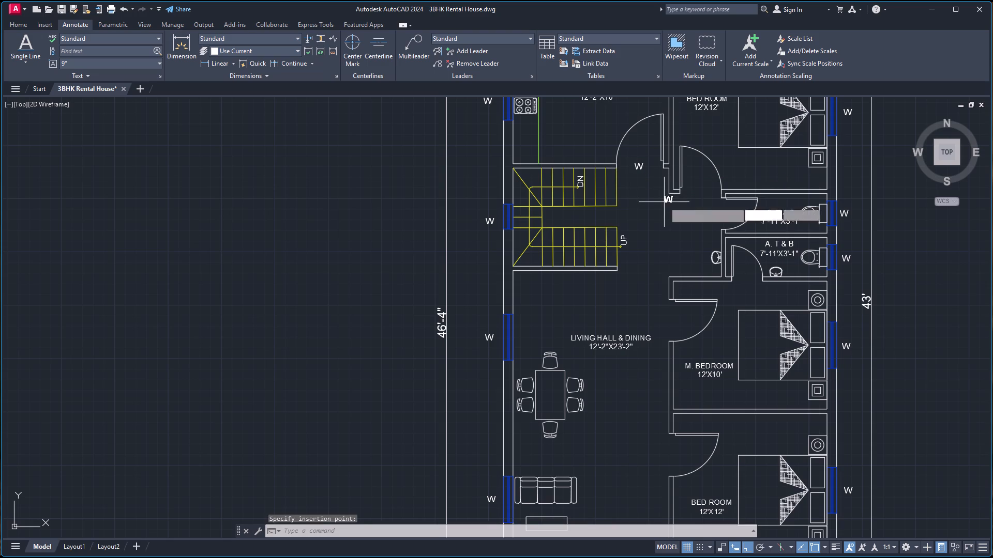
click(695, 195)
key(ctrl+v)
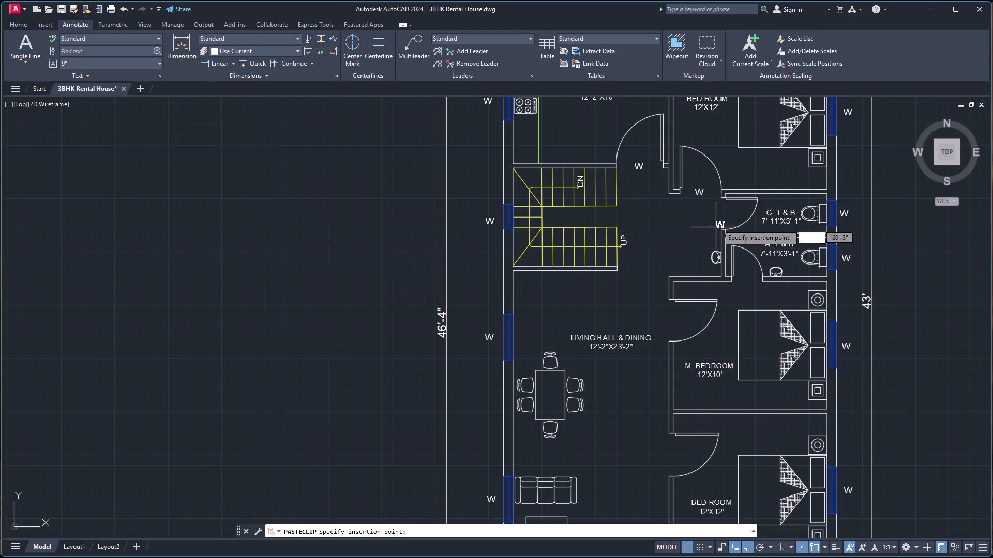
click(719, 218)
Paste W labels at the A. T & B door, the M. BEDROOM door and the front BED ROOM door.
key(ctrl+v)
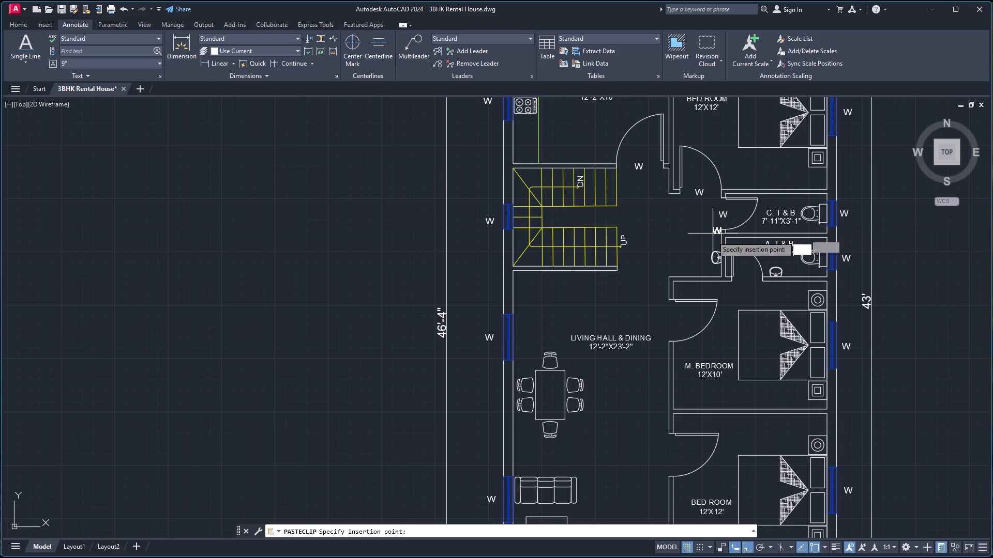
click(742, 281)
key(ctrl+v)
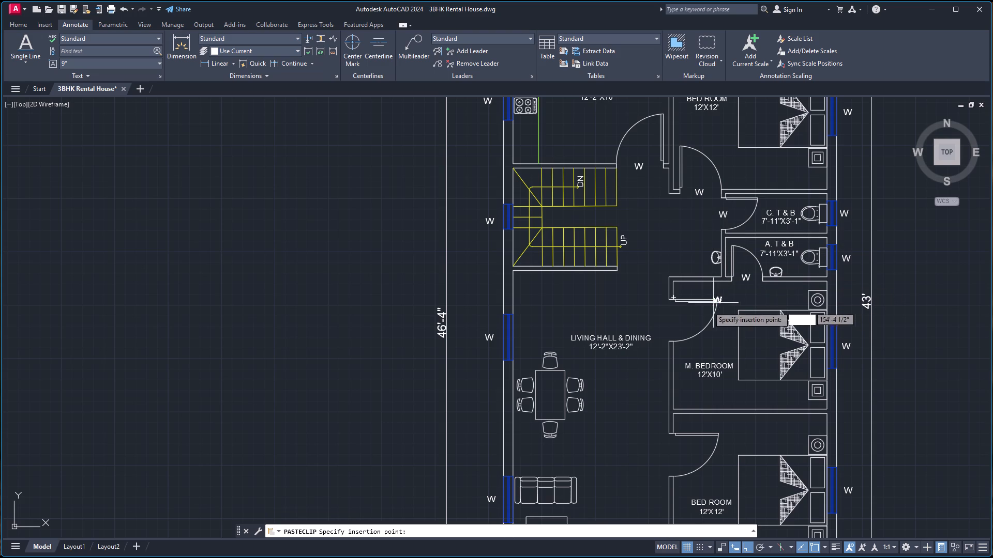
click(669, 327)
key(ctrl+v)
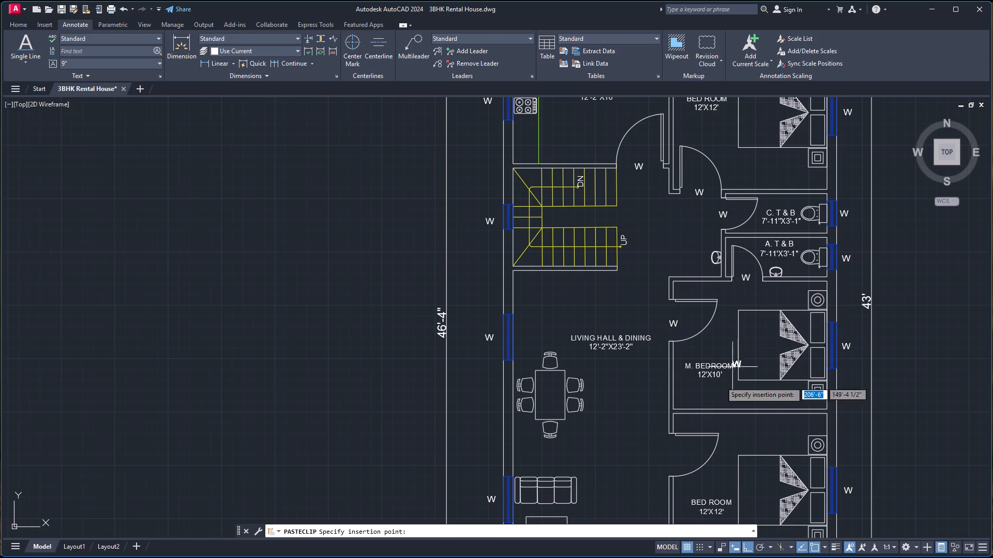
click(669, 460)
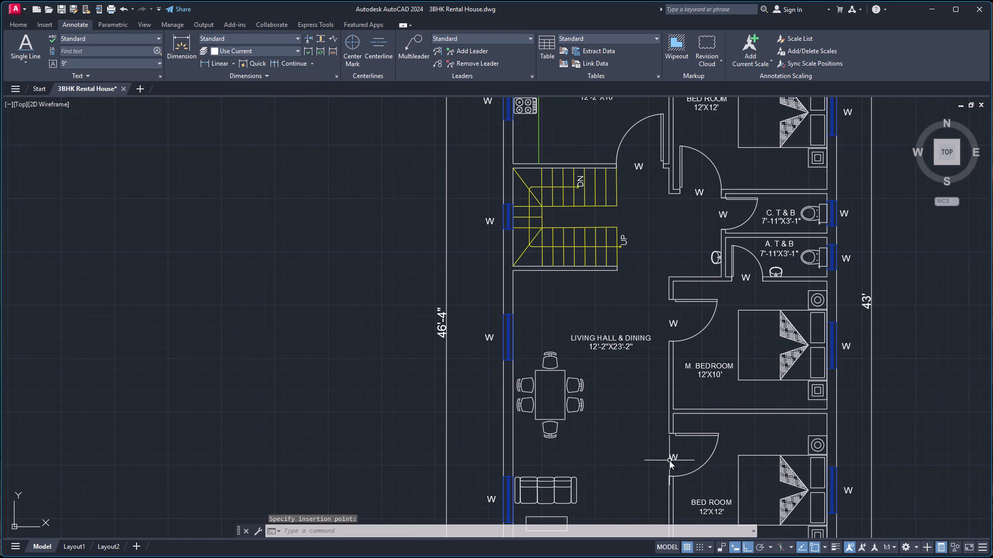
Select all the W labels and enclose them in variable-size circles using TCIRCLE with a distance offset factor of 0.3.
scroll(772, 189, down, 2)
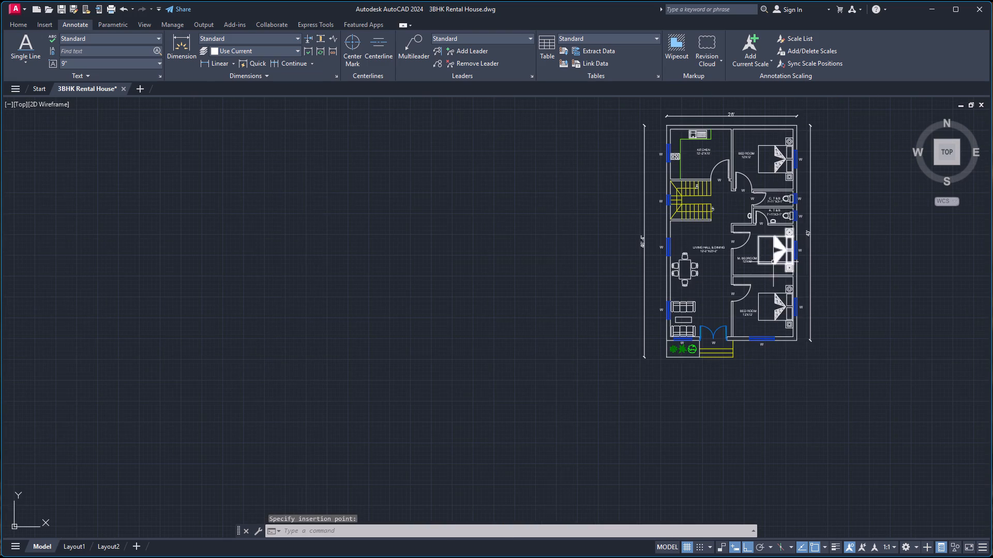
scroll(771, 260, up, 1)
click(709, 228)
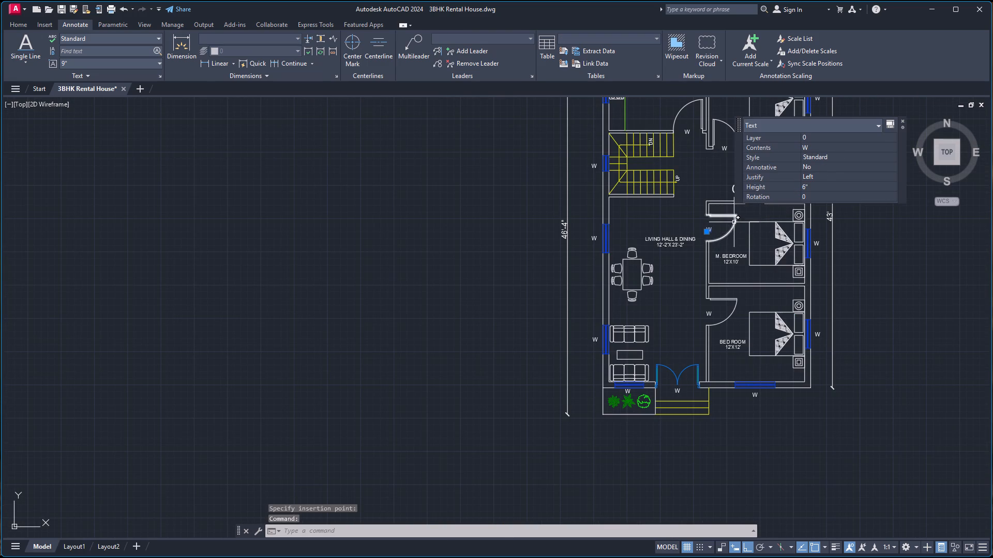
right_click(680, 272)
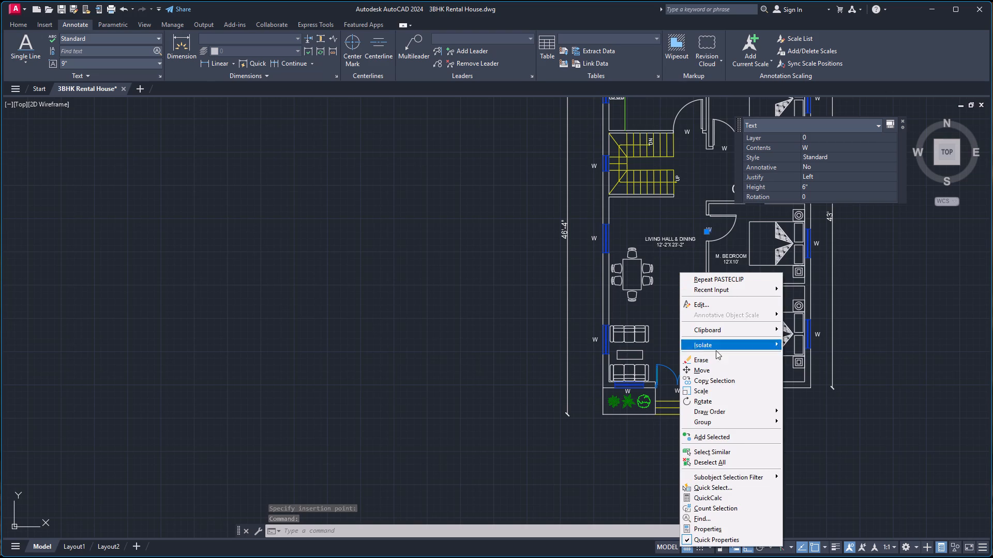
click(716, 452)
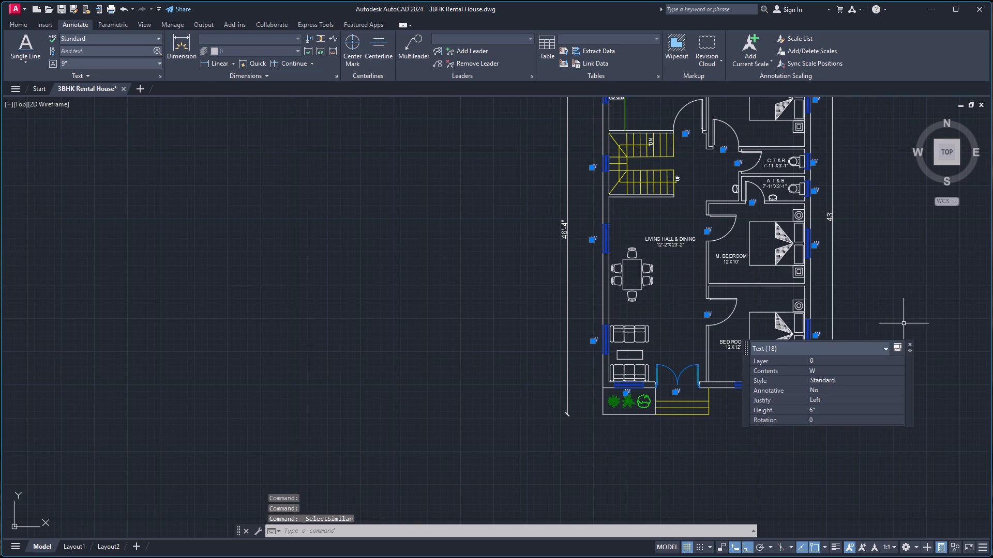
text(TC)
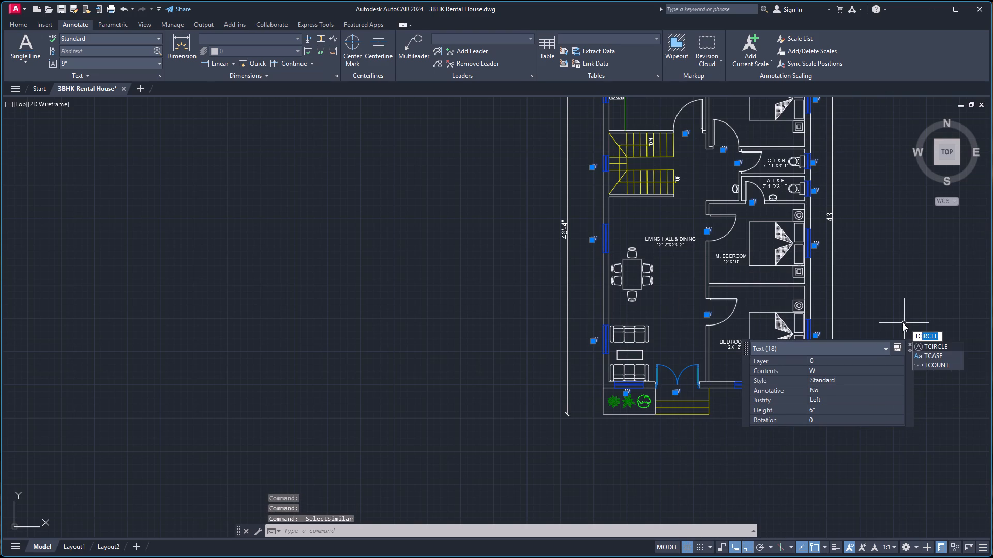
click(947, 349)
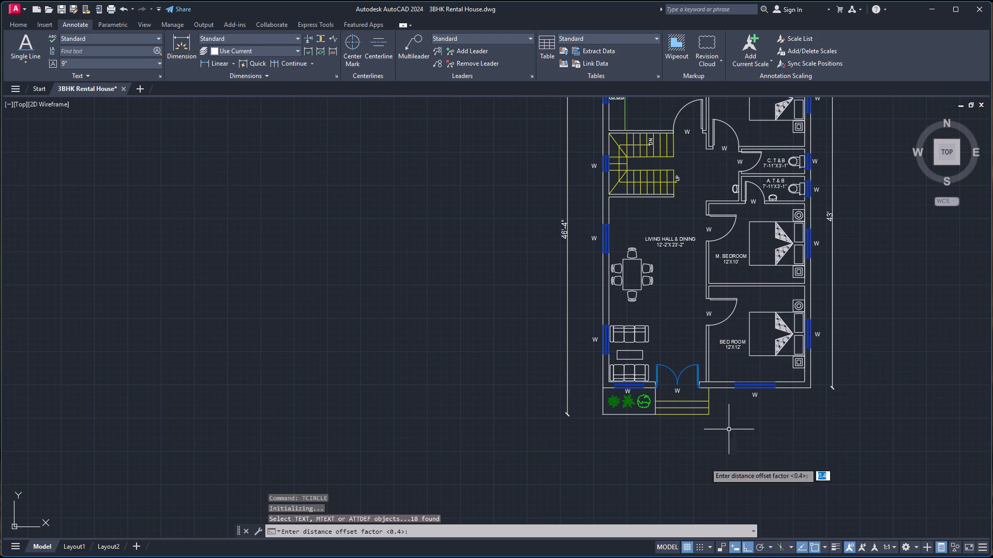
click(453, 534)
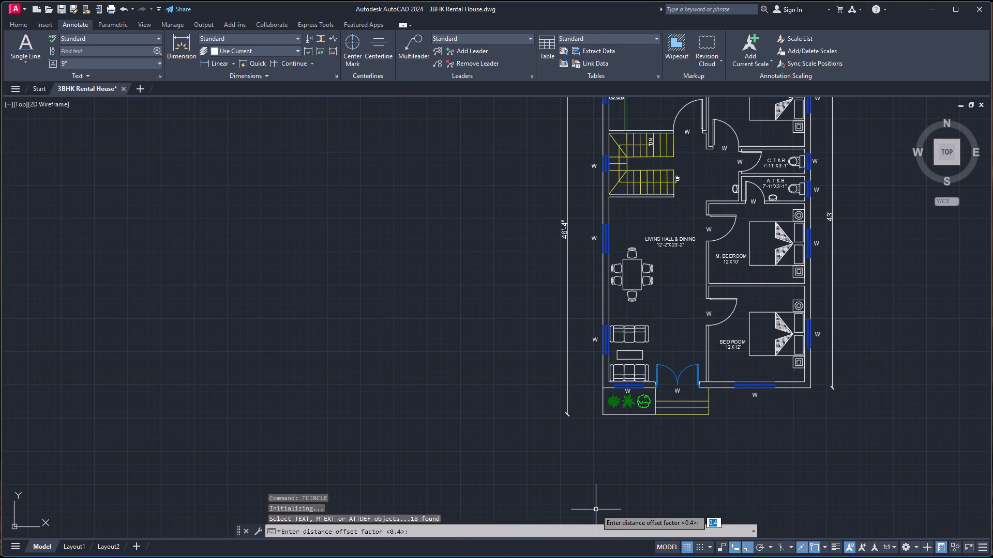
text(0.)
key(3)
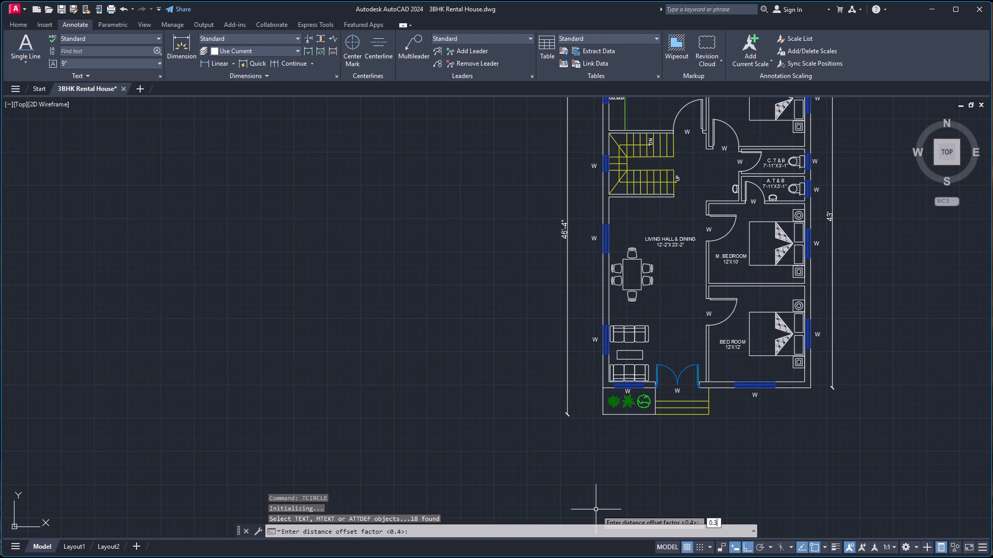
key(Return)
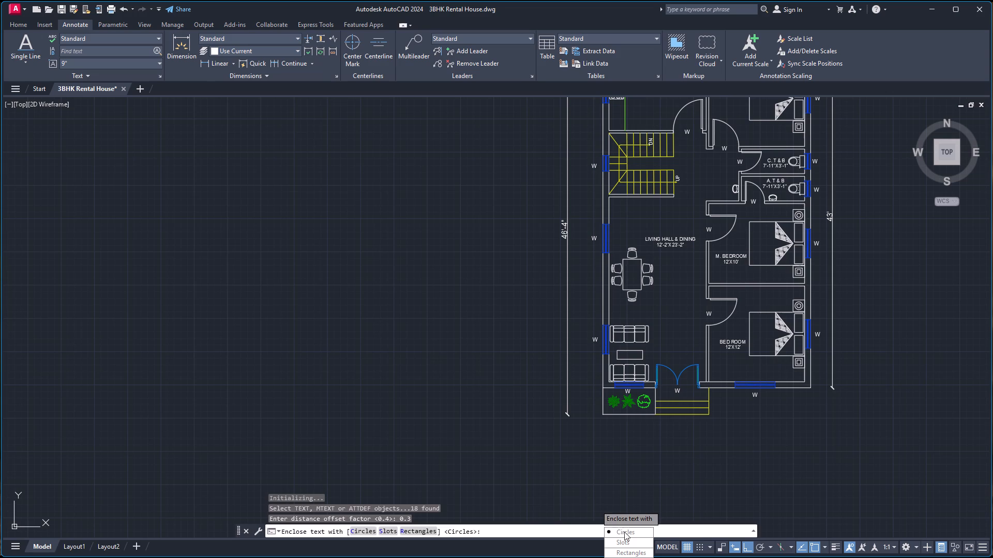
drag(624, 532, 596, 509)
drag(623, 546, 596, 509)
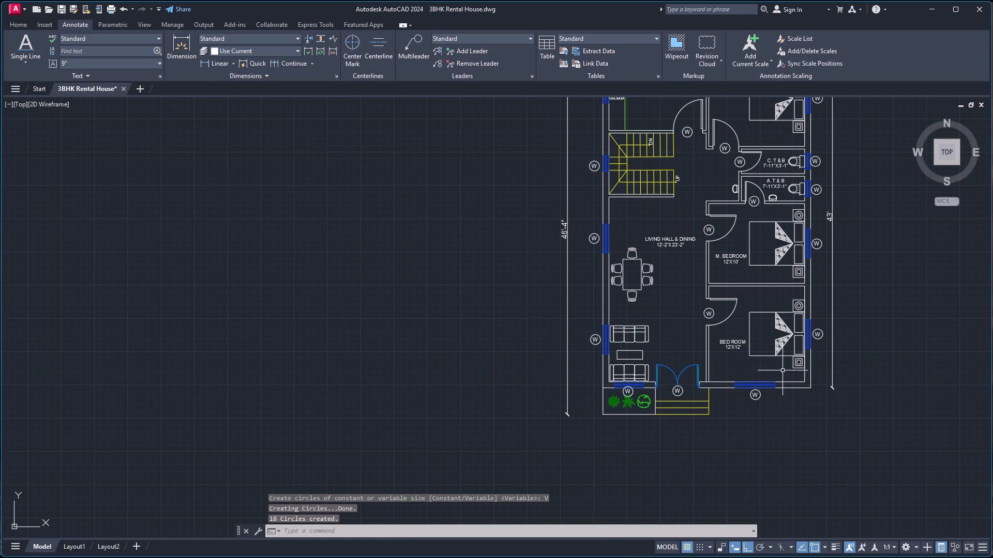
key(Escape)
Change the circled label outside the staircase window to W1.
scroll(671, 239, down, 2)
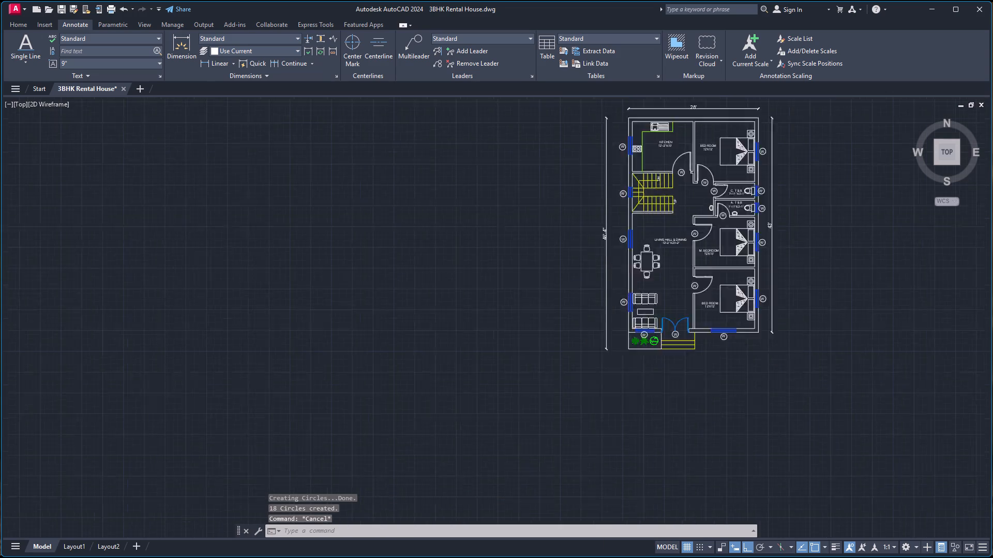
scroll(671, 238, down, 1)
scroll(683, 169, up, 3)
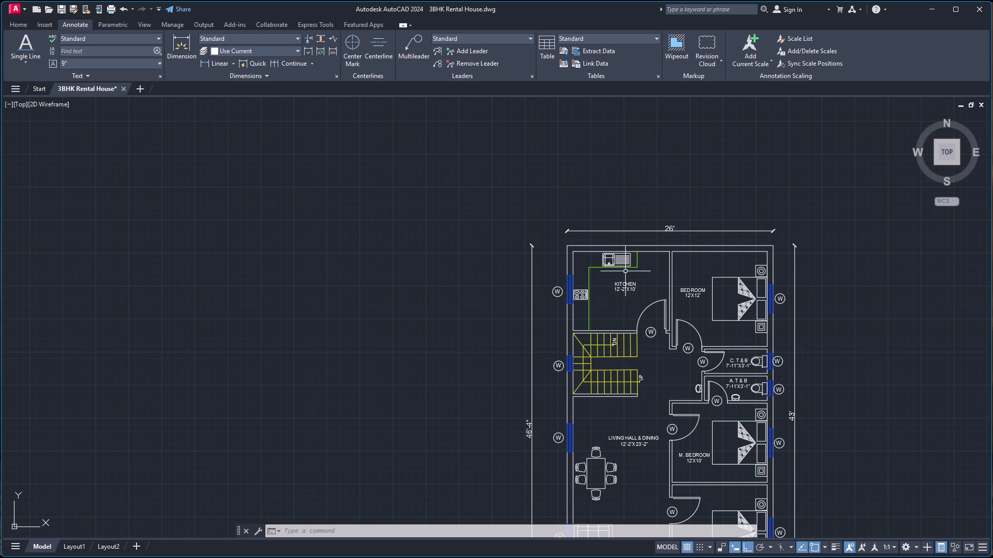
double_click(558, 366)
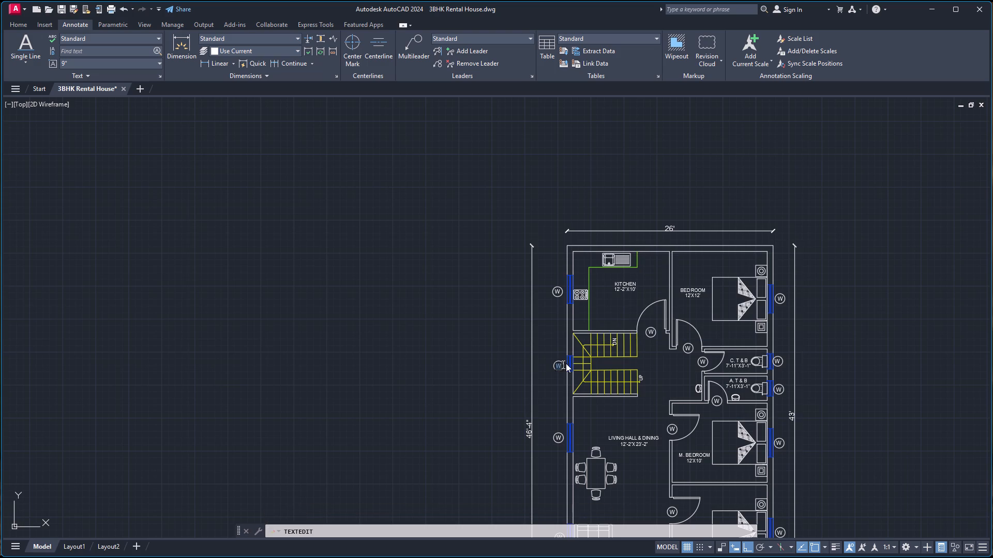
text(W1)
click(892, 313)
scroll(617, 374, up, 2)
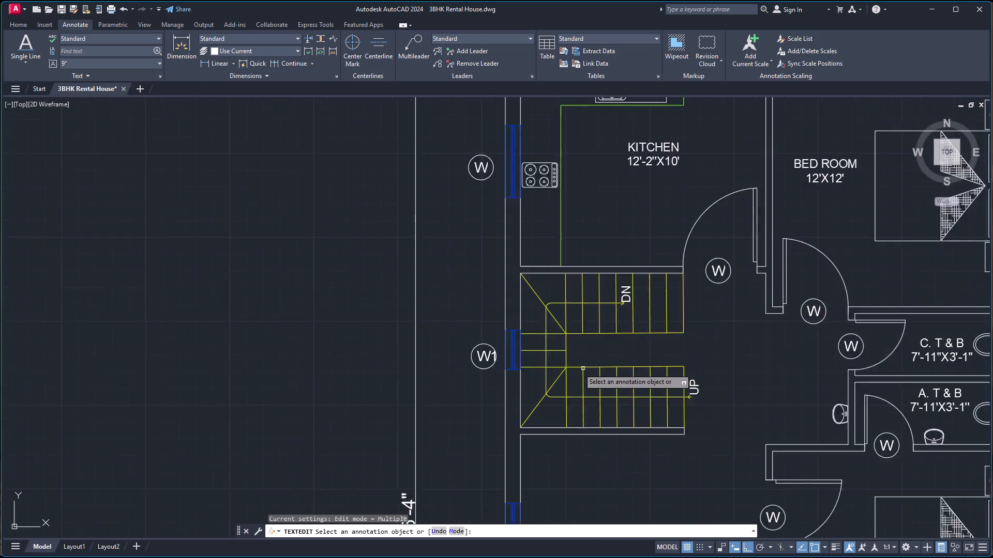
scroll(578, 367, up, 1)
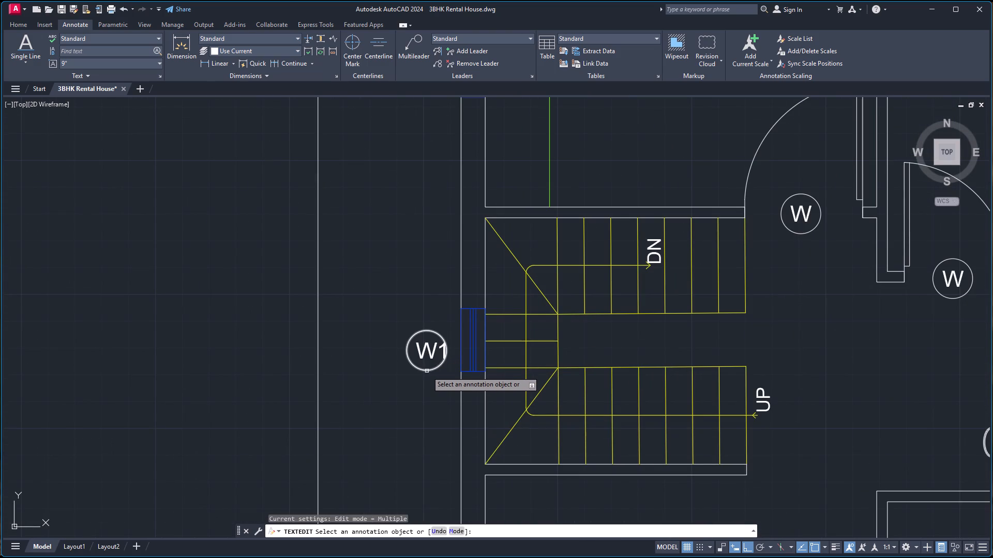
click(436, 369)
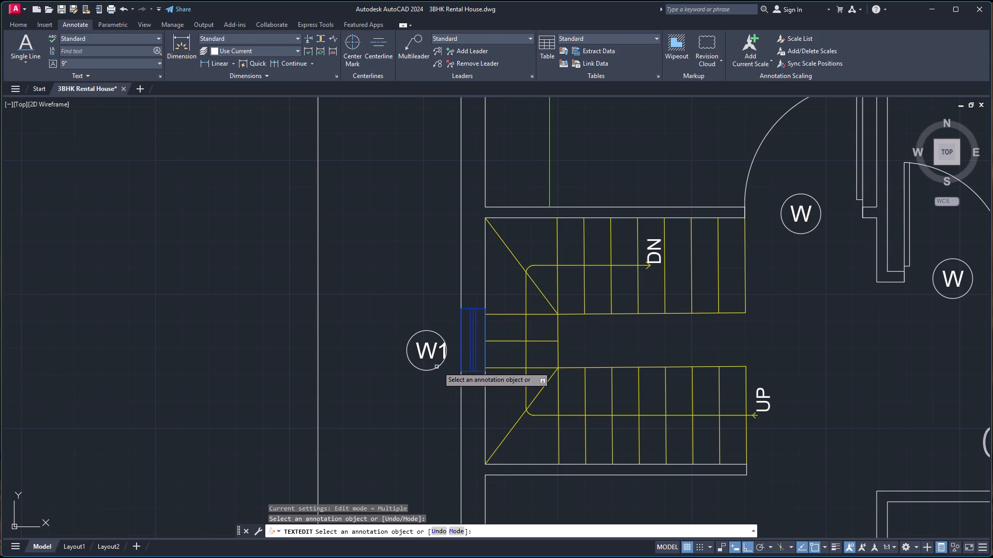
key(Escape)
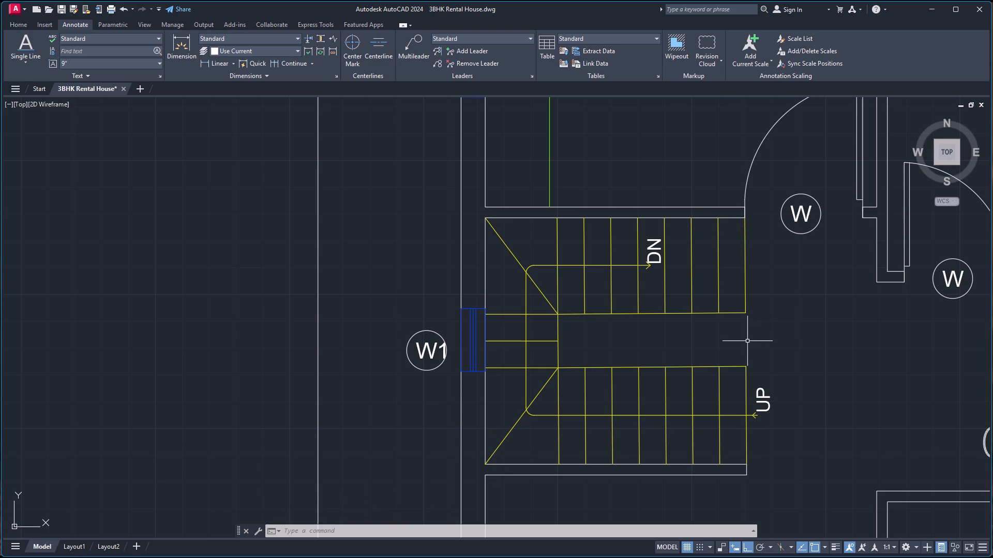
Change the circled labels outside the A. T & B and C. T & B windows to V.
scroll(775, 337, down, 6)
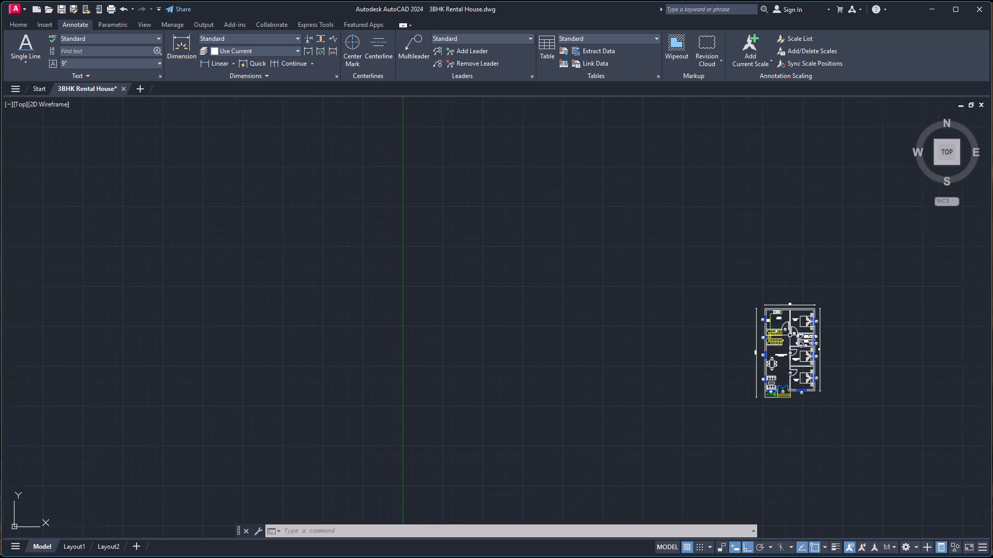
scroll(819, 332, up, 4)
scroll(774, 368, up, 2)
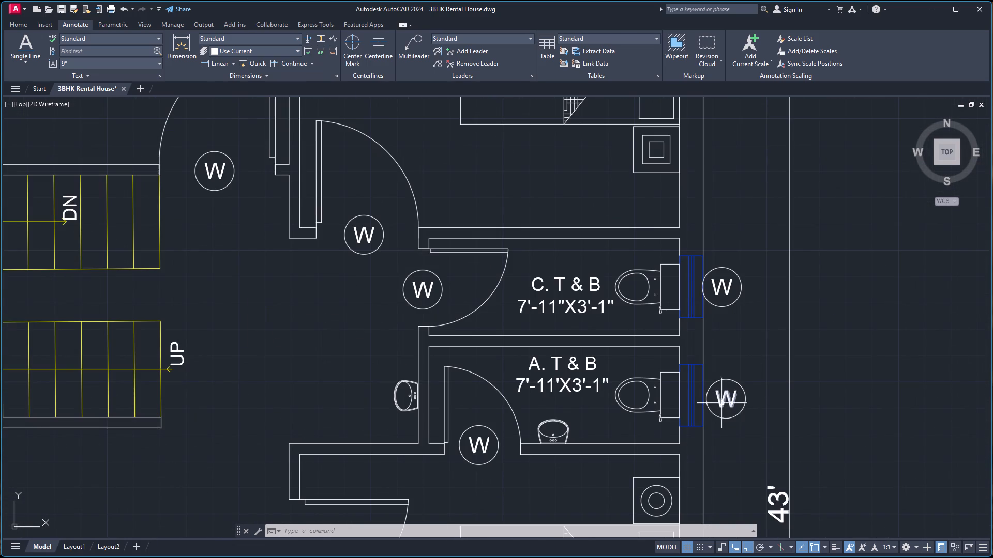
double_click(722, 402)
key(v)
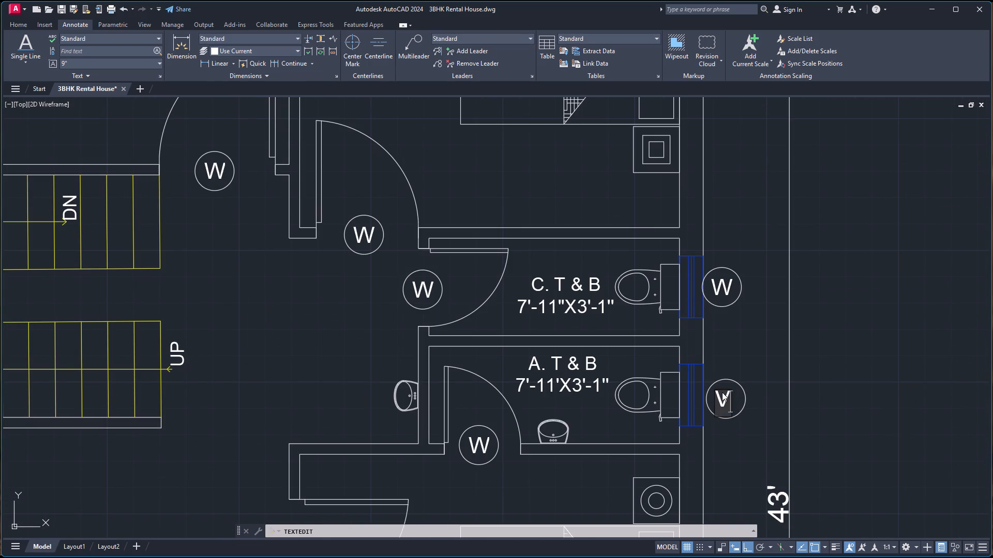
click(861, 345)
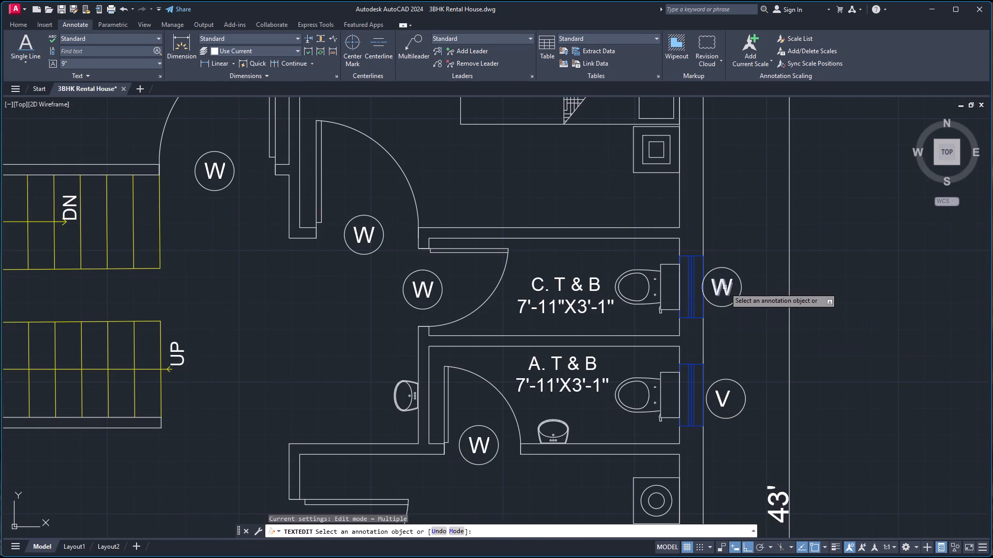
double_click(725, 287)
key(v)
click(887, 301)
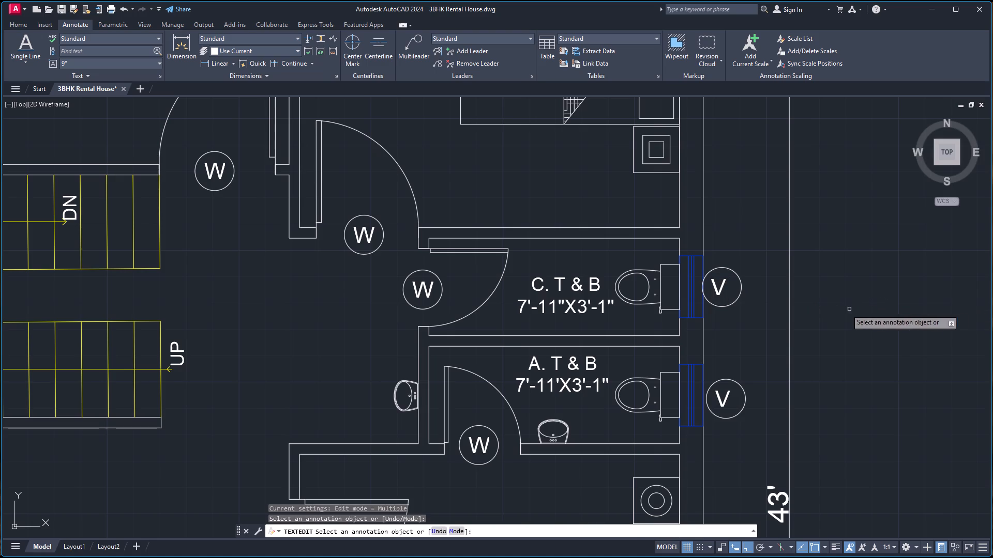
Change the circled labels at the C. T & B and A. T & B doors to D1.
scroll(648, 334, down, 2)
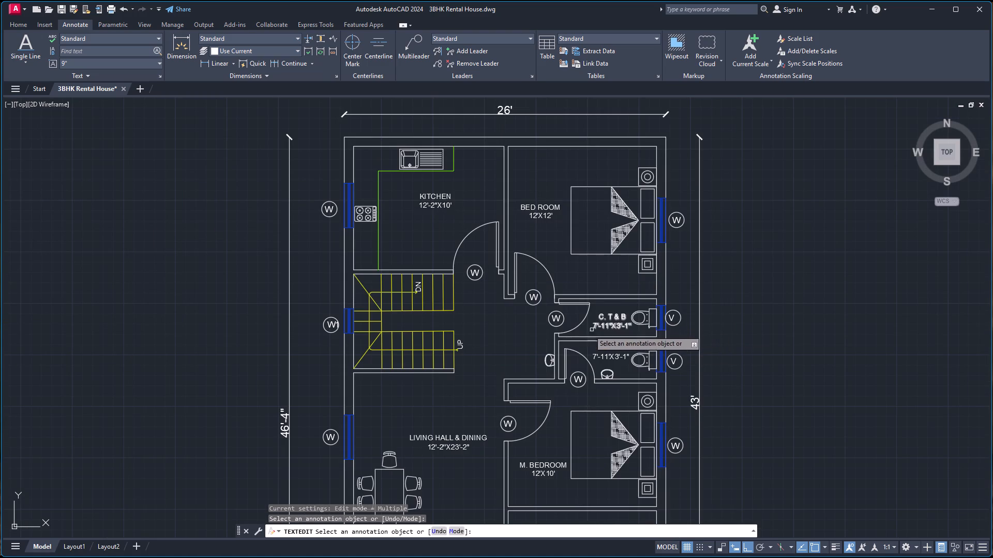
double_click(554, 318)
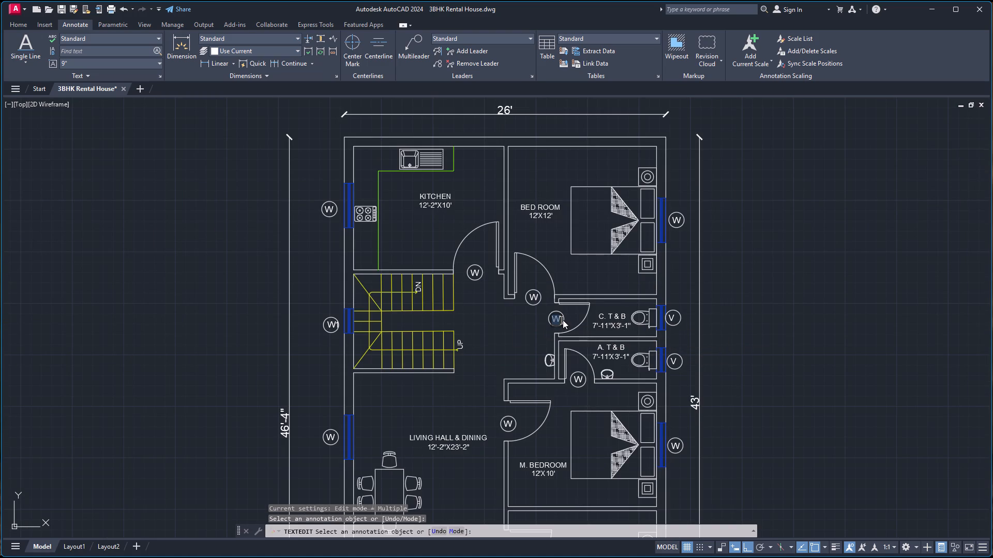
key(d)
key(1)
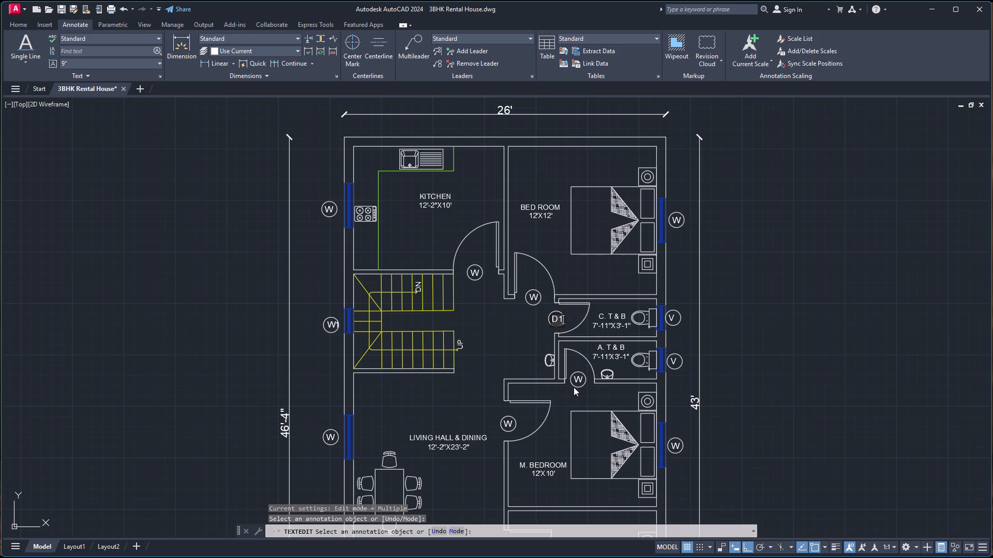
click(579, 377)
double_click(580, 378)
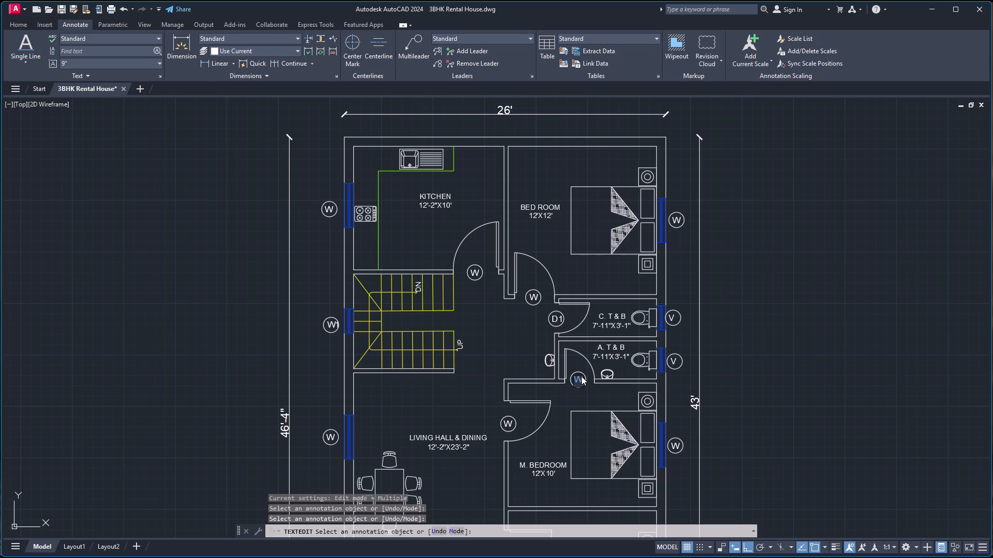
key(d)
key(1)
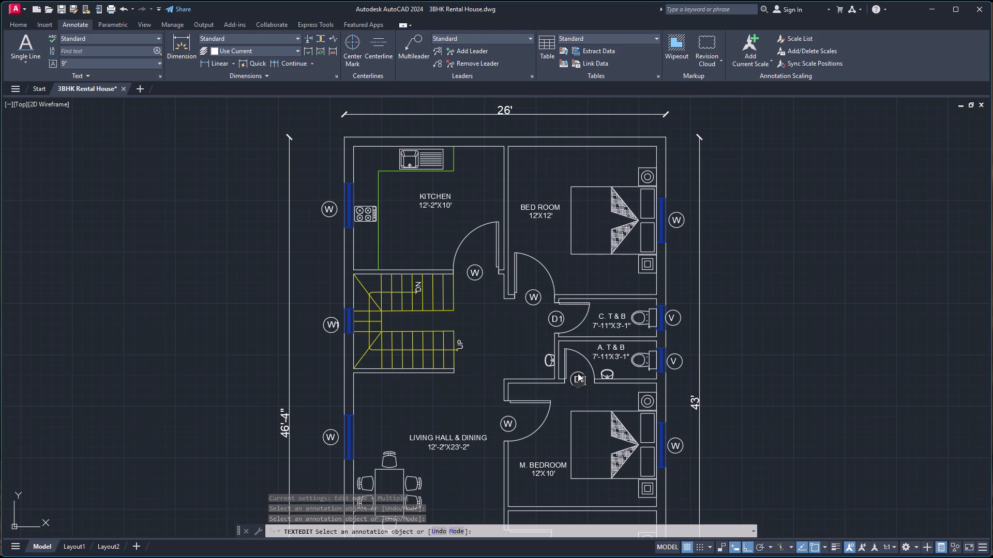
click(565, 397)
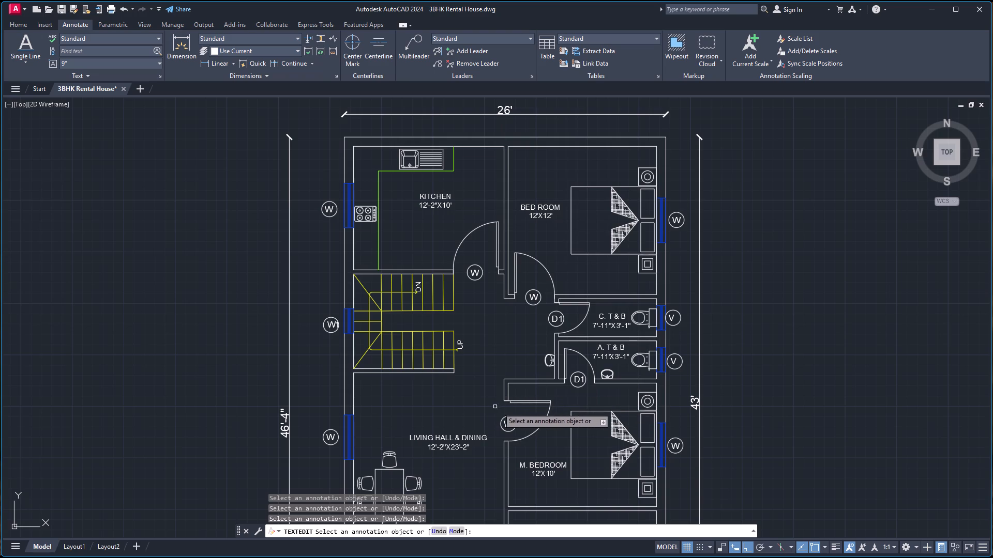
Change the circled labels at the M. BEDROOM door and the front BED ROOM door to D.
double_click(506, 426)
key(d)
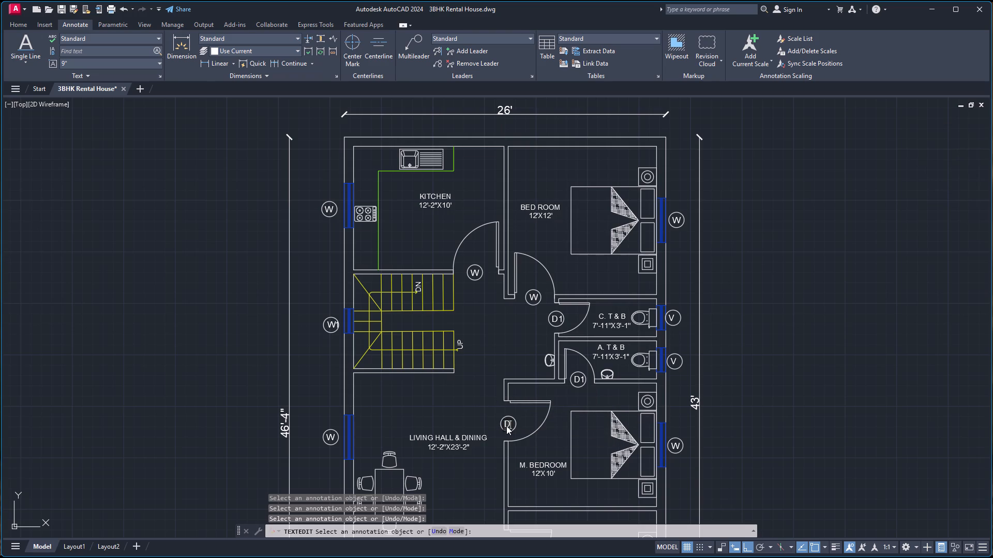
click(543, 448)
scroll(541, 448, down, 3)
scroll(530, 474, up, 2)
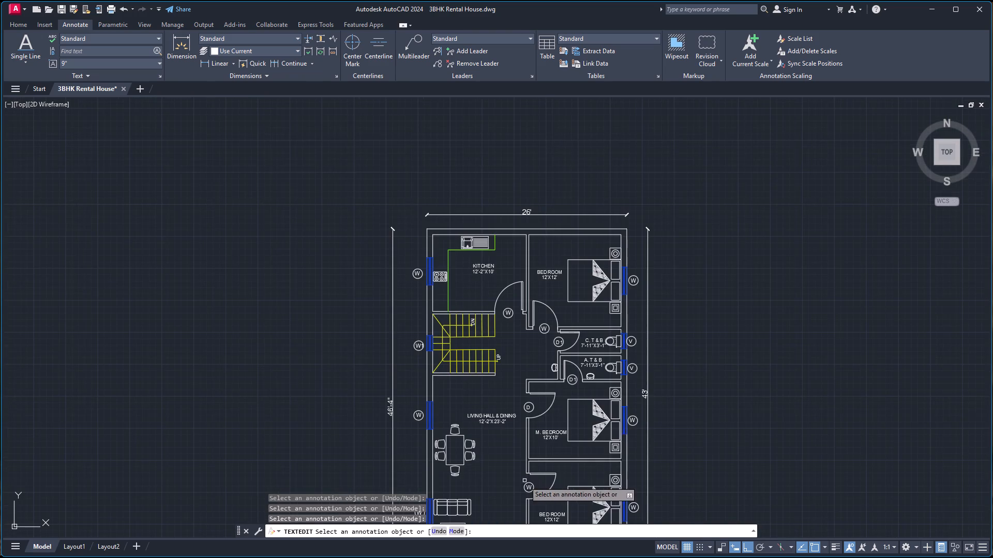
double_click(529, 488)
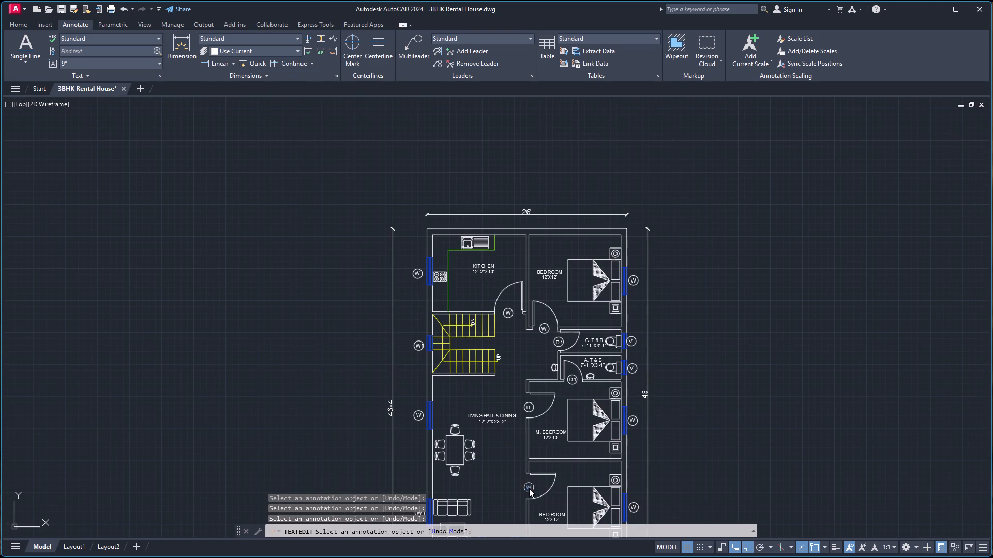
key(d)
click(513, 468)
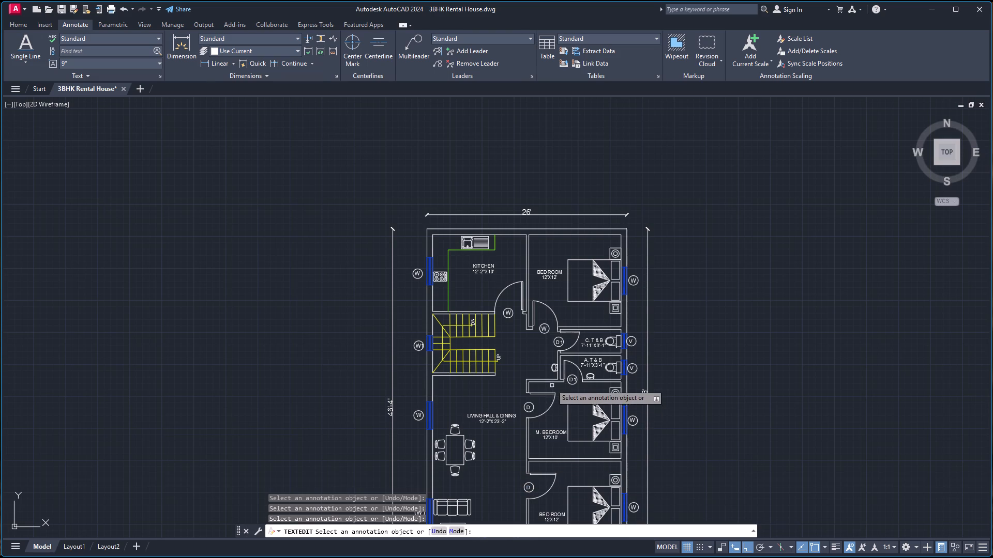
Change the circled labels at the rear BED ROOM door and the kitchen door to D.
scroll(536, 349, up, 2)
double_click(553, 306)
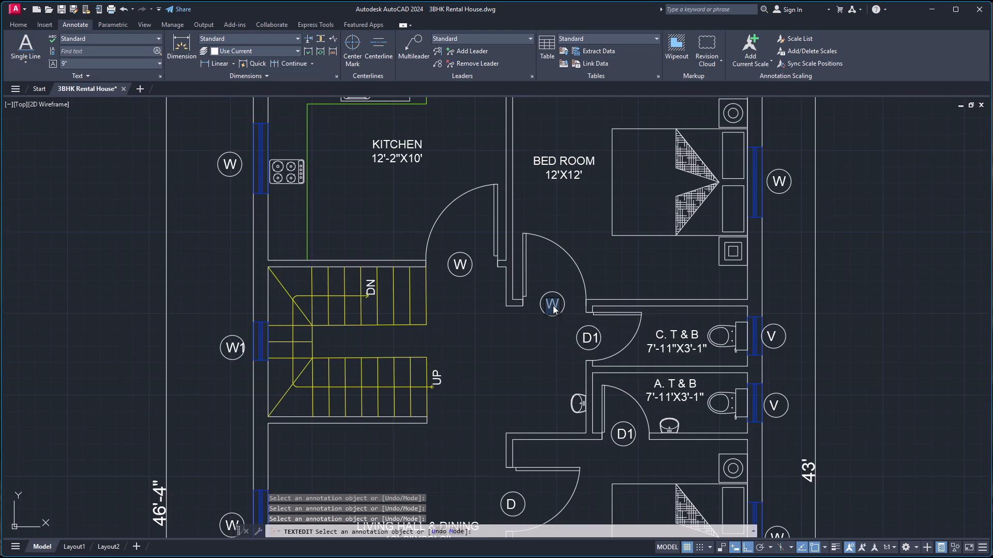
key(d)
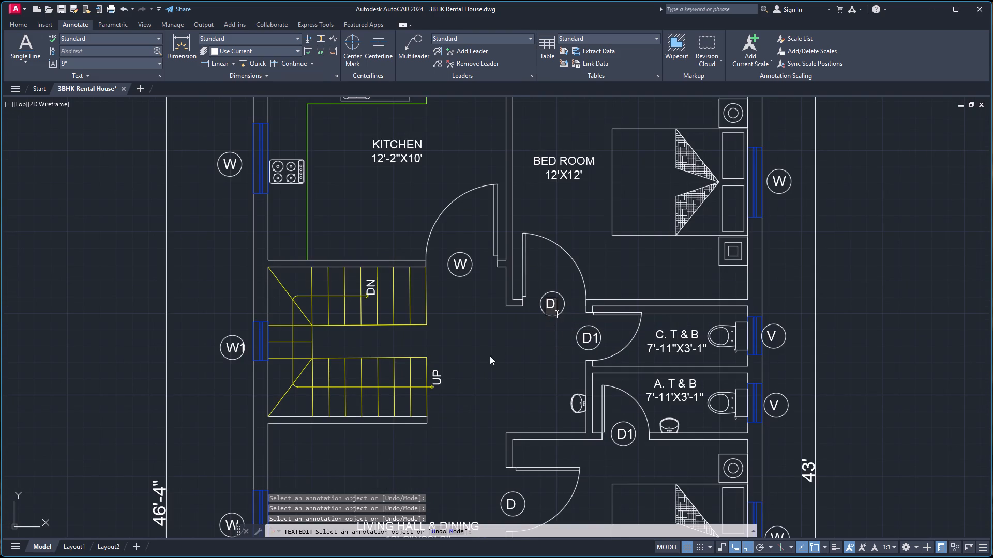
click(488, 359)
double_click(459, 263)
key(d)
click(483, 318)
Change the circled label at the main entrance double door to MD.
scroll(500, 328, down, 4)
scroll(489, 440, up, 2)
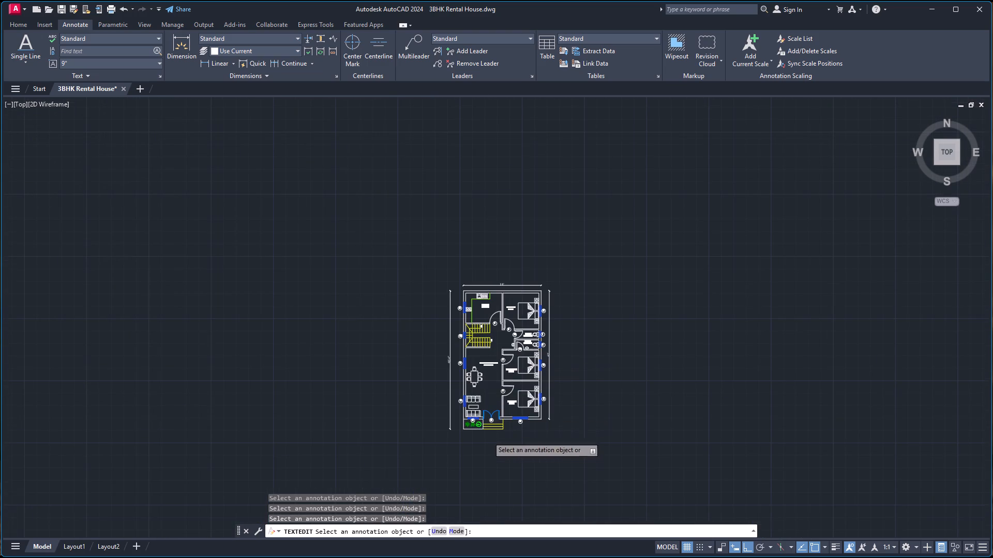
scroll(488, 436, up, 2)
double_click(500, 340)
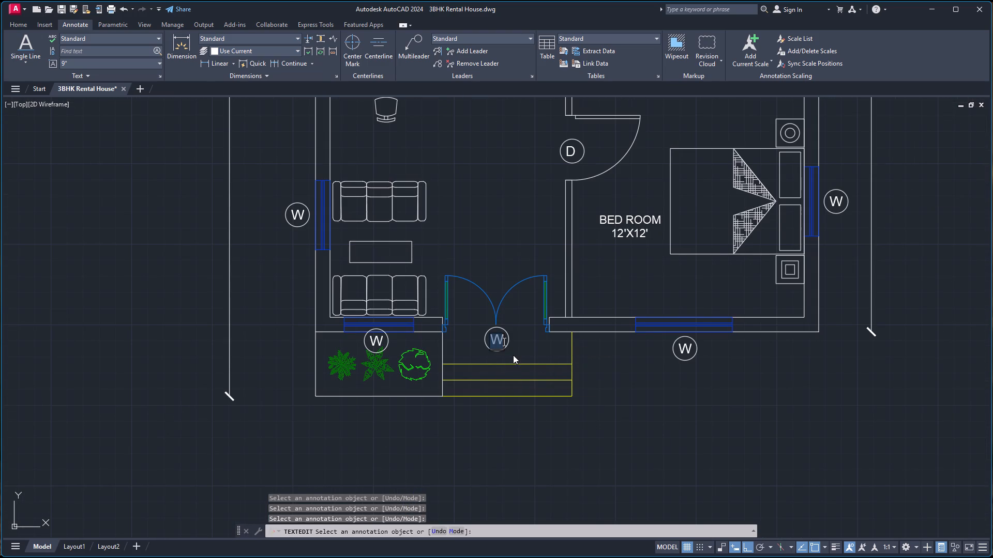
key(m)
key(d)
click(613, 457)
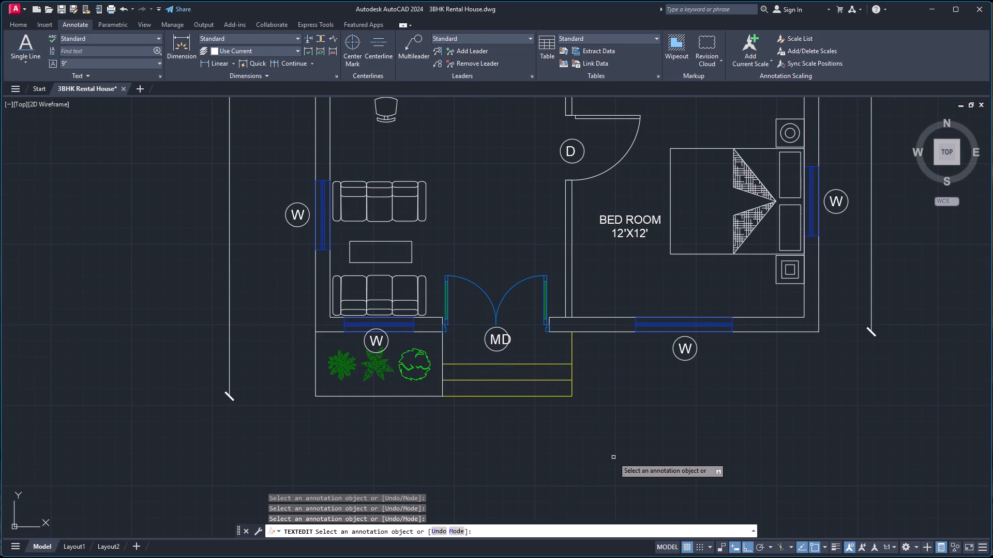
Select the circle around the W1 label and all similar circles, and erase them, keeping the label texts.
scroll(696, 364, down, 2)
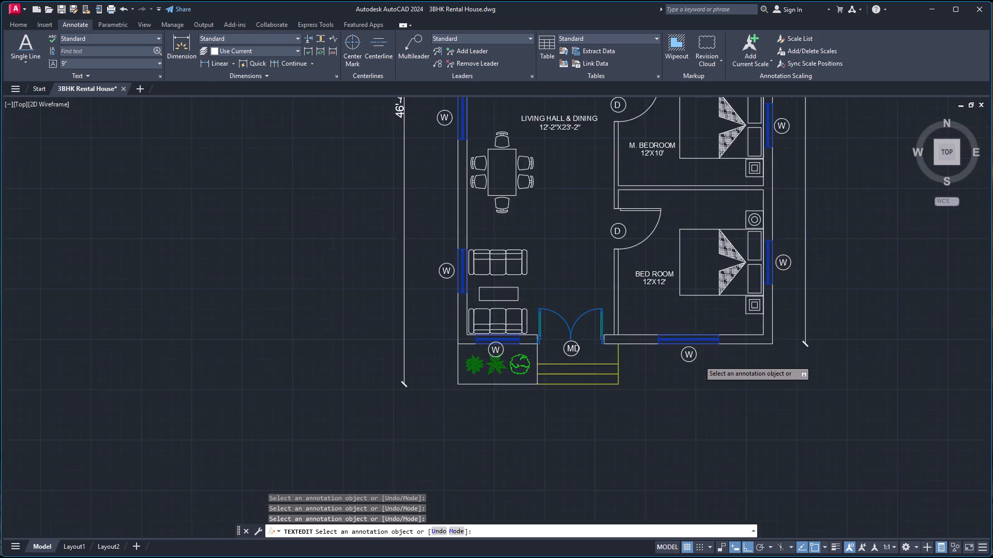
scroll(716, 340, up, 1)
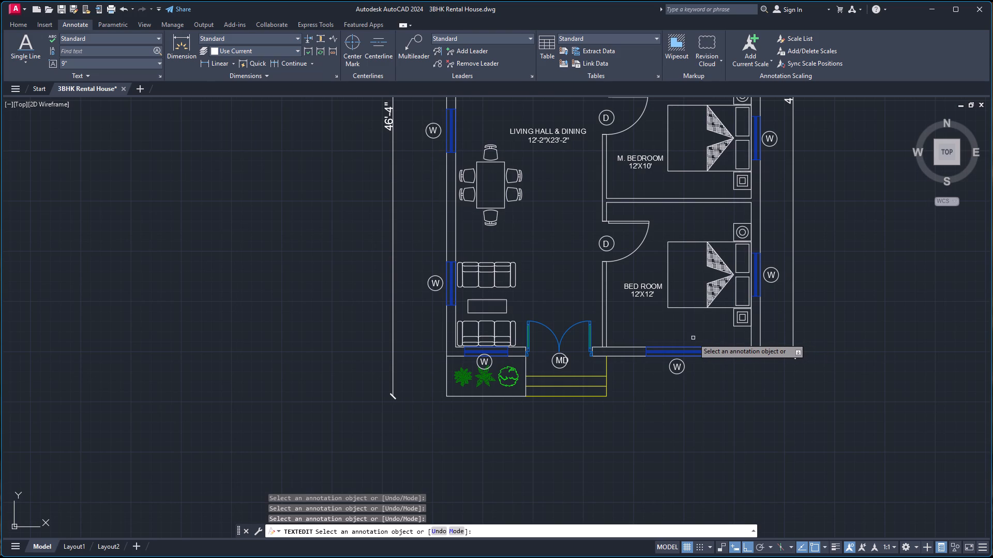
scroll(630, 316, down, 3)
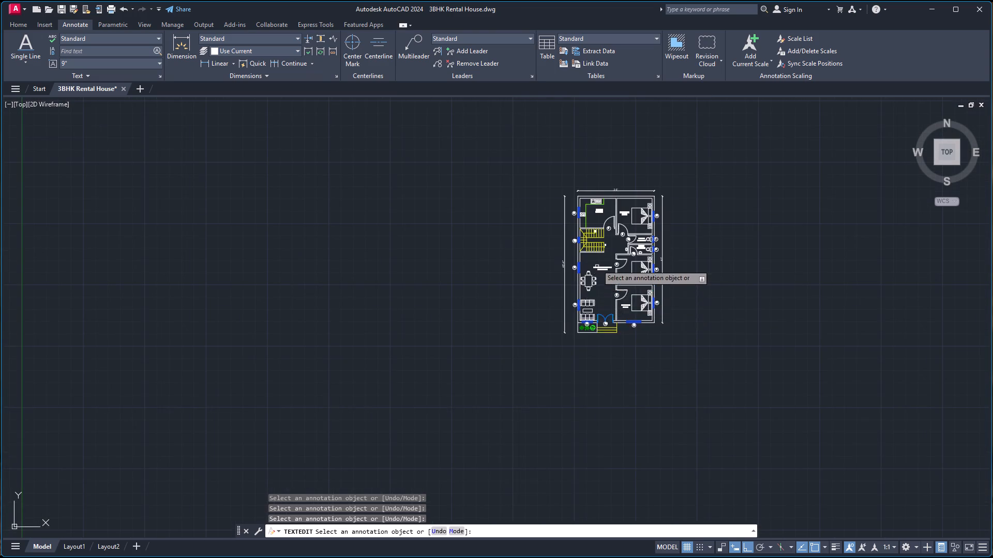
scroll(594, 261, up, 2)
scroll(545, 209, up, 3)
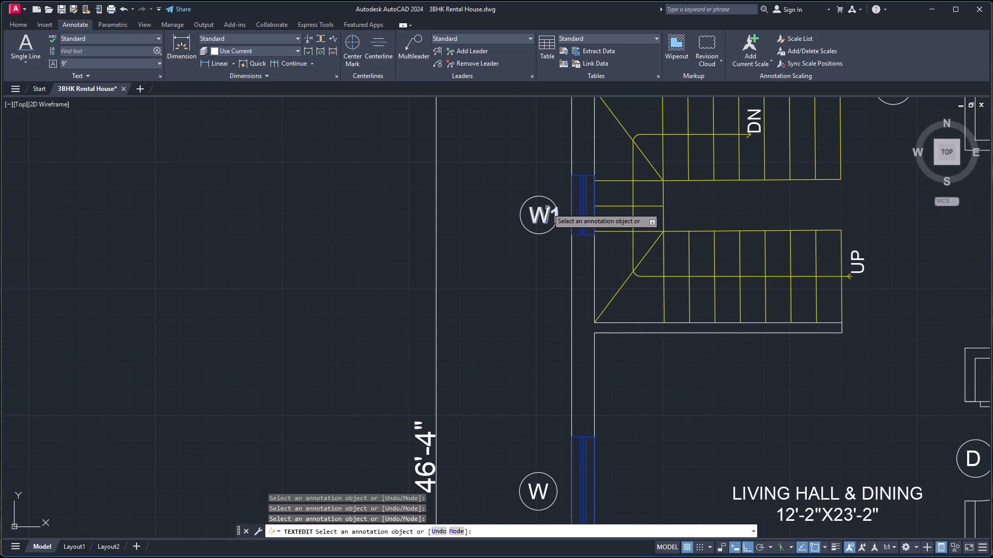
key(Escape)
click(543, 196)
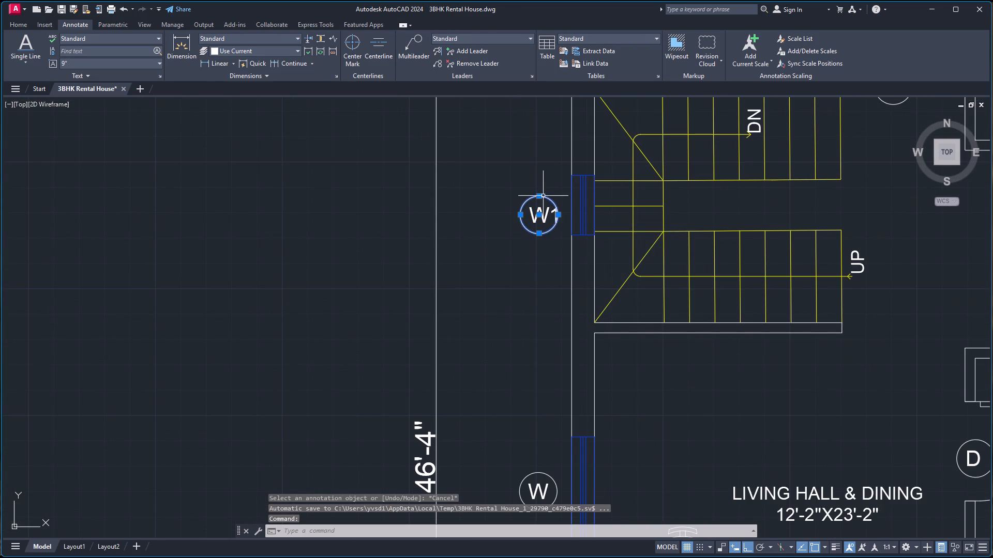
right_click(543, 196)
click(577, 351)
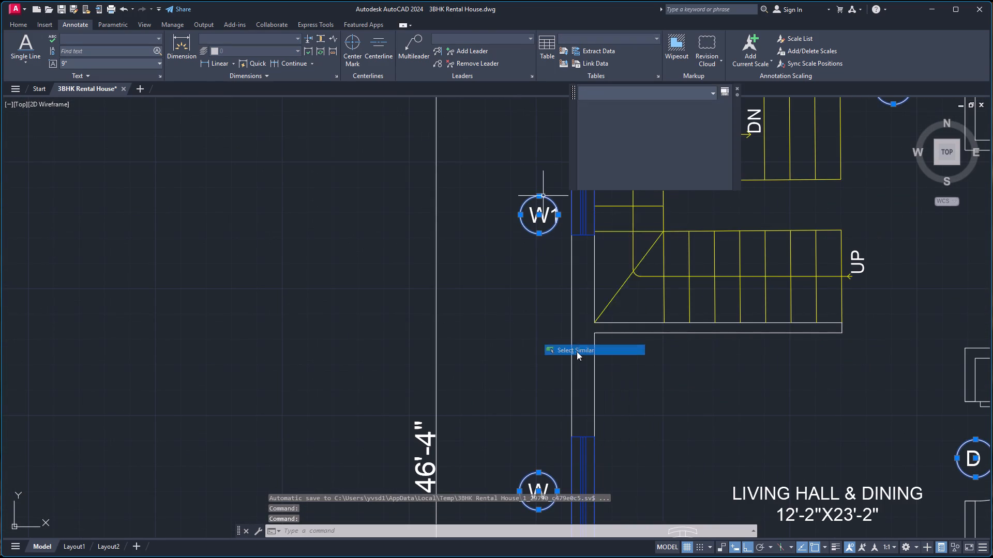
key(Delete)
Move the V labels outside C. T & B and A. T & B slightly farther from the outer wall.
scroll(637, 323, down, 5)
scroll(703, 309, up, 2)
scroll(733, 347, up, 1)
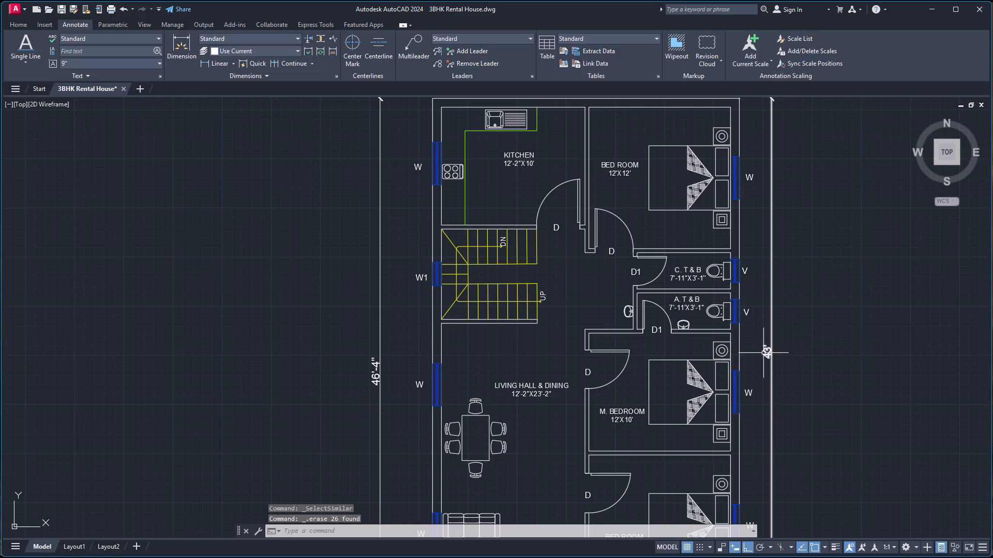
scroll(756, 291, up, 2)
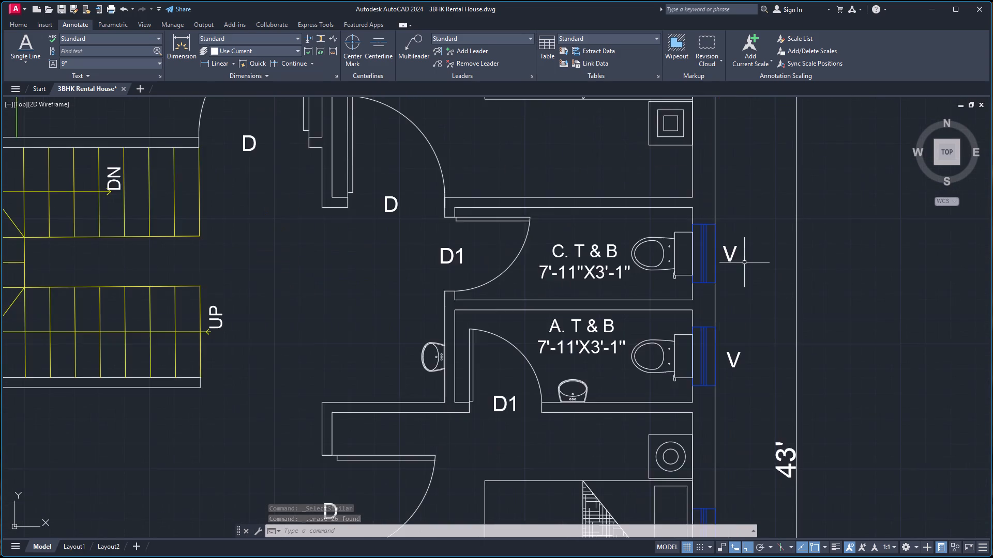
scroll(743, 262, up, 1)
click(723, 254)
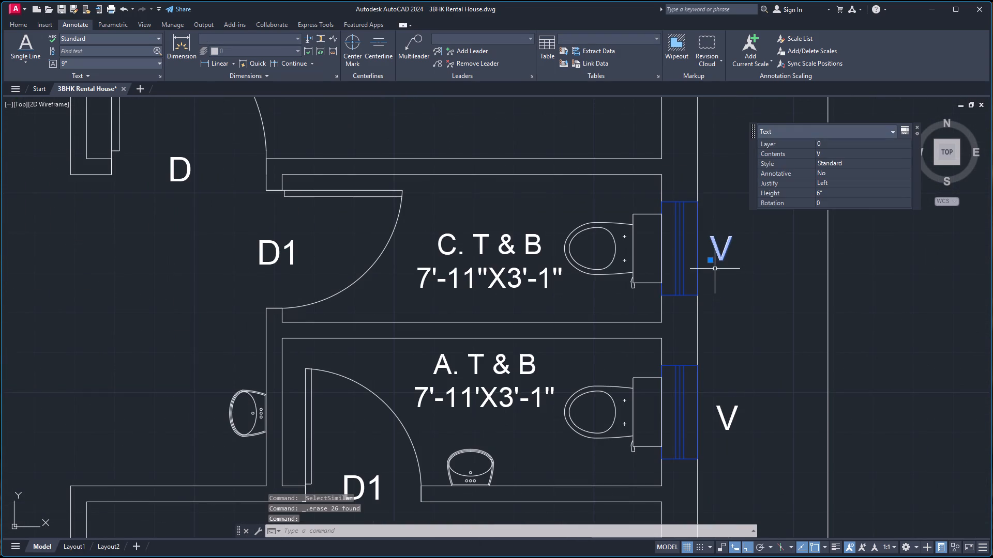
click(711, 261)
click(724, 261)
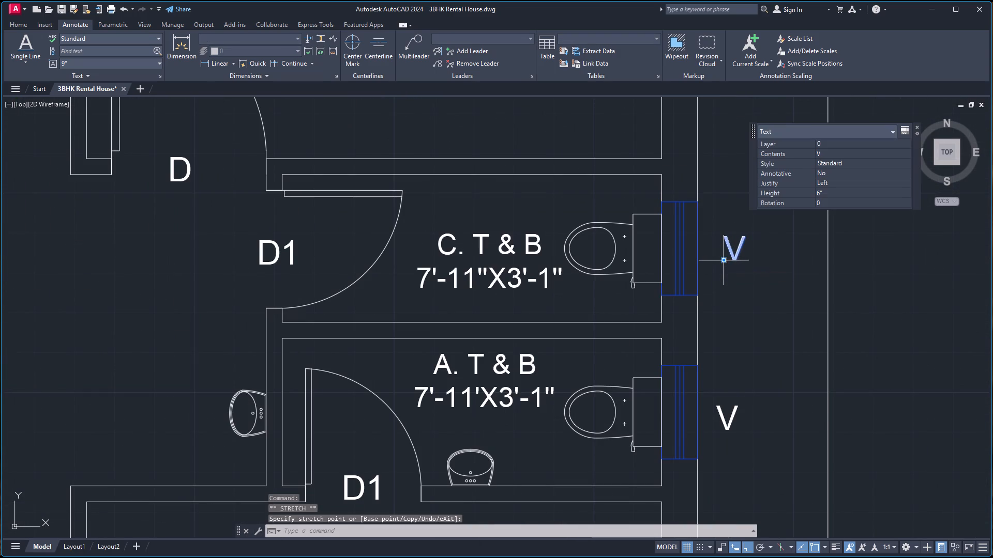
click(723, 428)
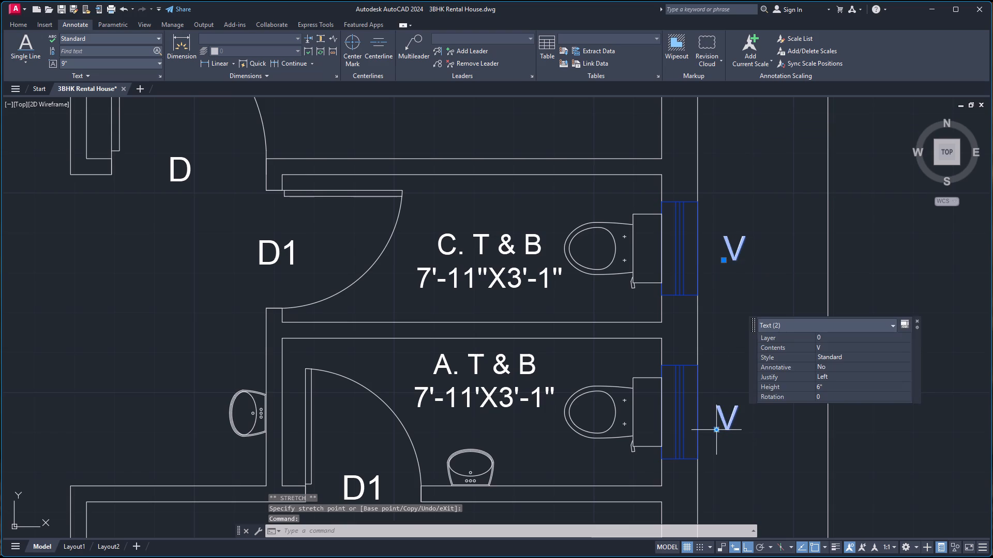
click(717, 430)
click(727, 431)
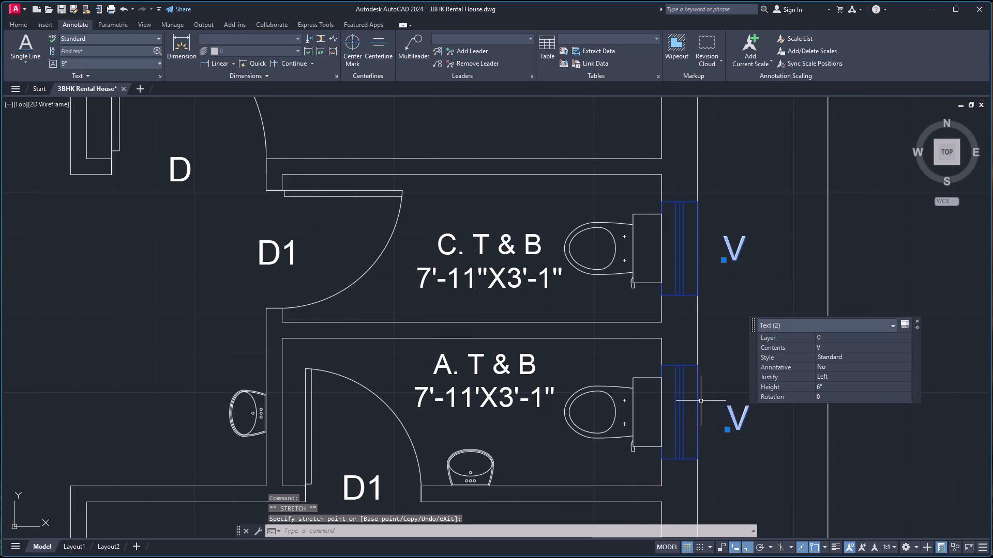
key(grave)
key(Escape)
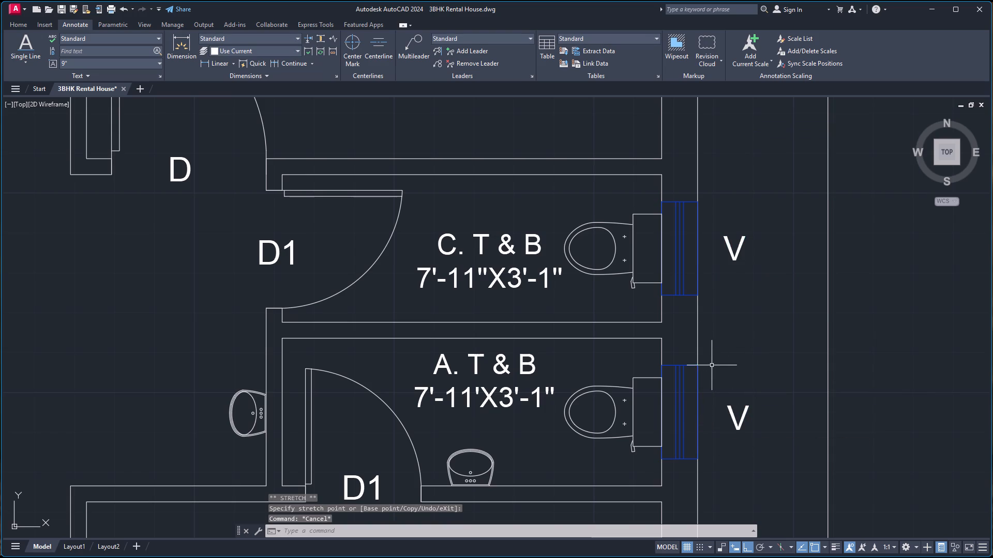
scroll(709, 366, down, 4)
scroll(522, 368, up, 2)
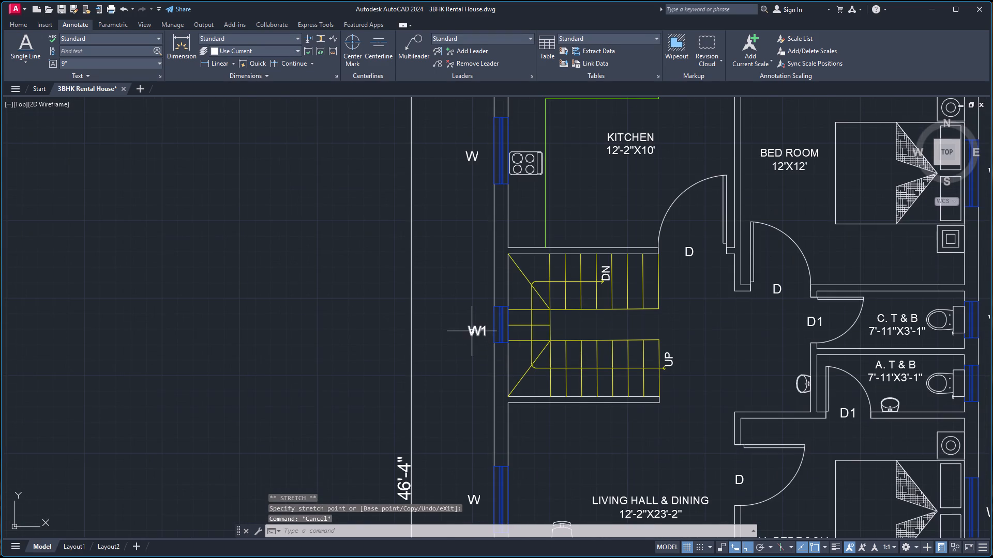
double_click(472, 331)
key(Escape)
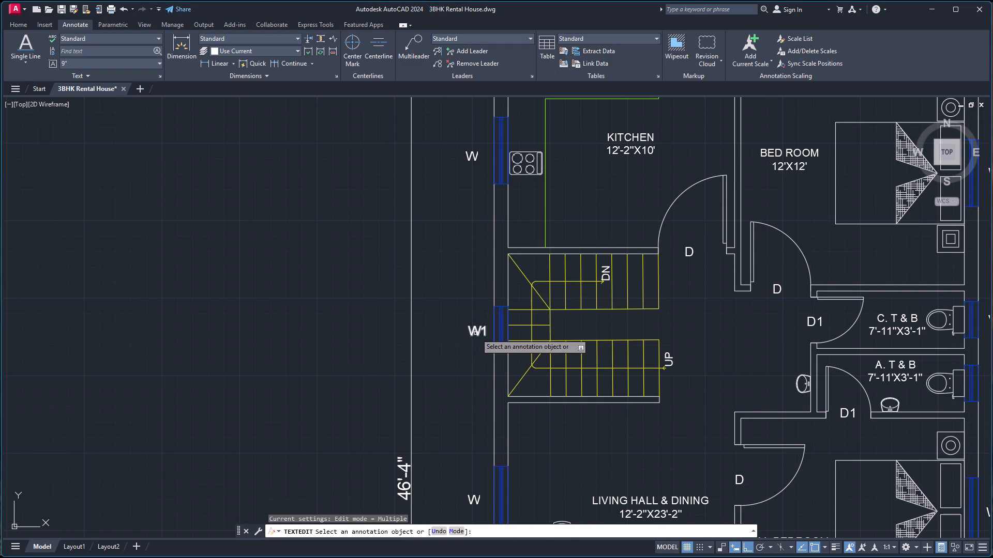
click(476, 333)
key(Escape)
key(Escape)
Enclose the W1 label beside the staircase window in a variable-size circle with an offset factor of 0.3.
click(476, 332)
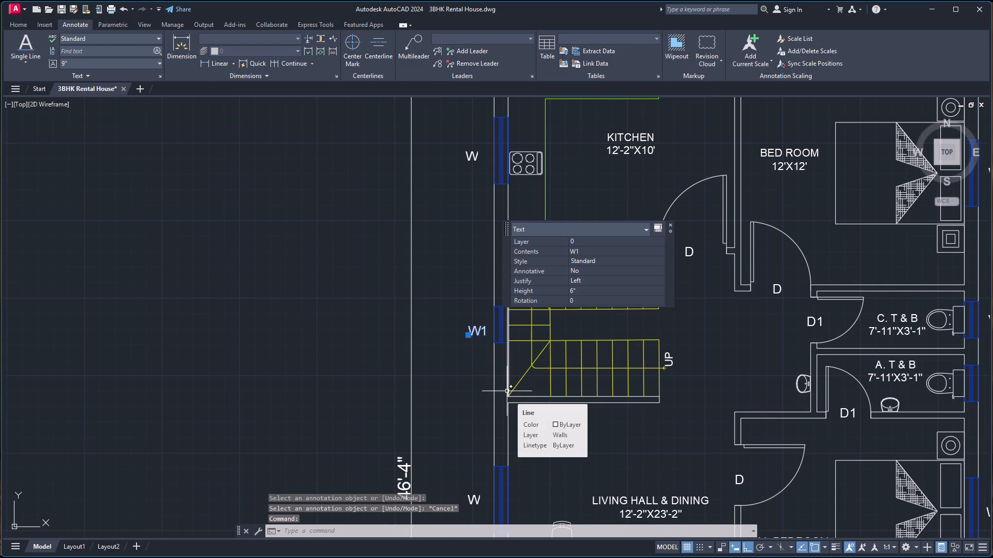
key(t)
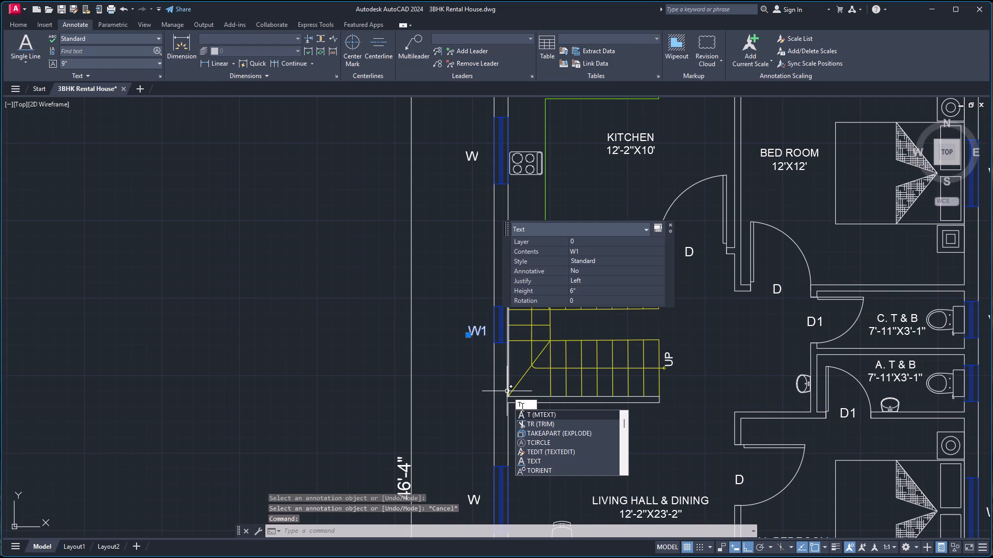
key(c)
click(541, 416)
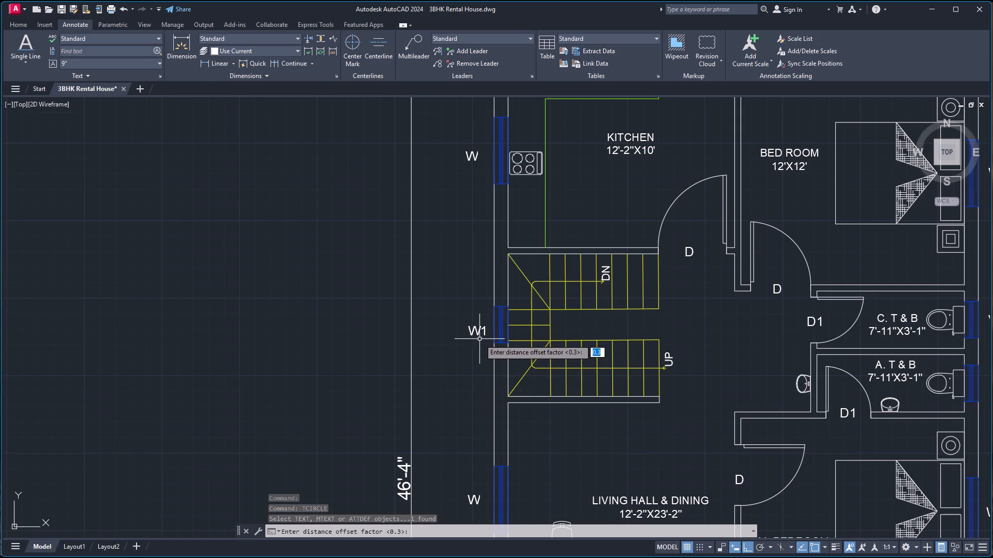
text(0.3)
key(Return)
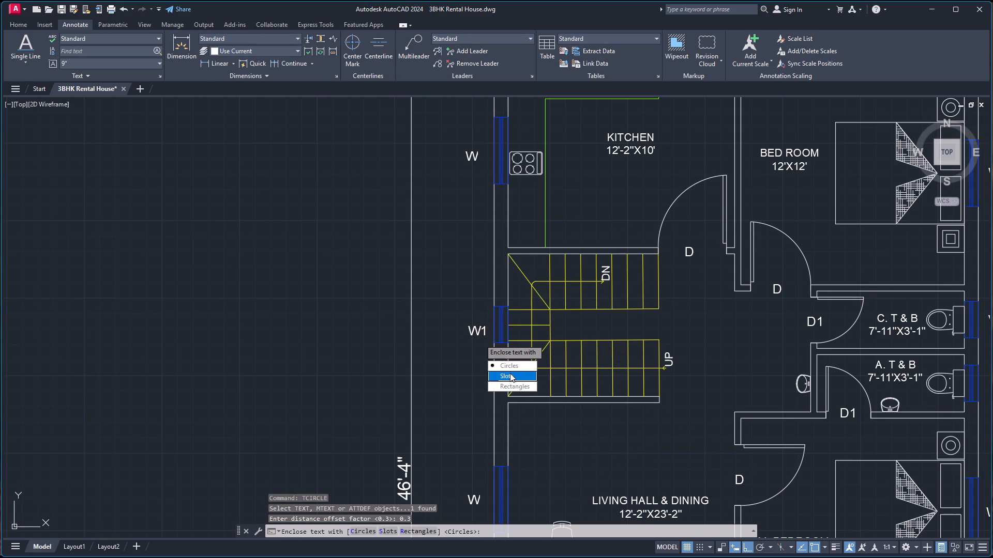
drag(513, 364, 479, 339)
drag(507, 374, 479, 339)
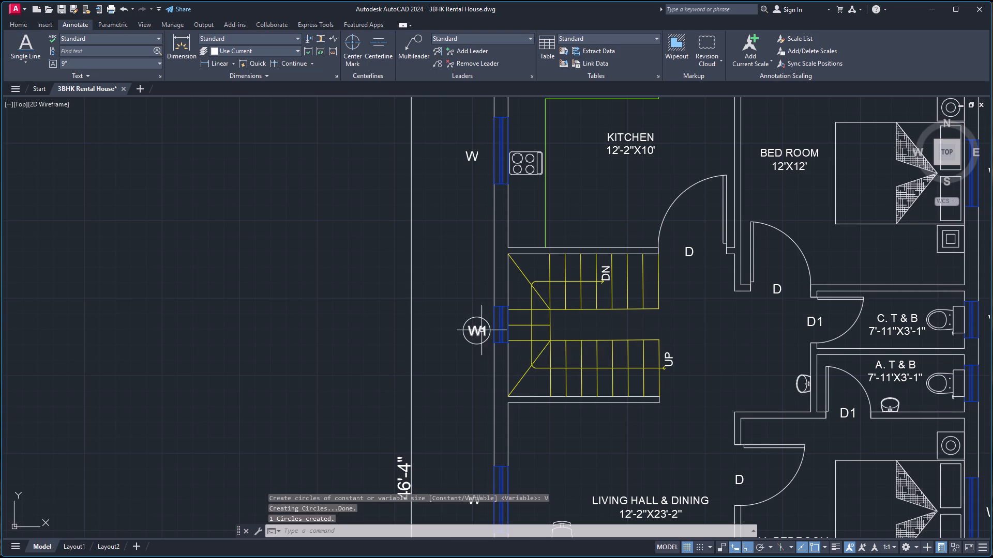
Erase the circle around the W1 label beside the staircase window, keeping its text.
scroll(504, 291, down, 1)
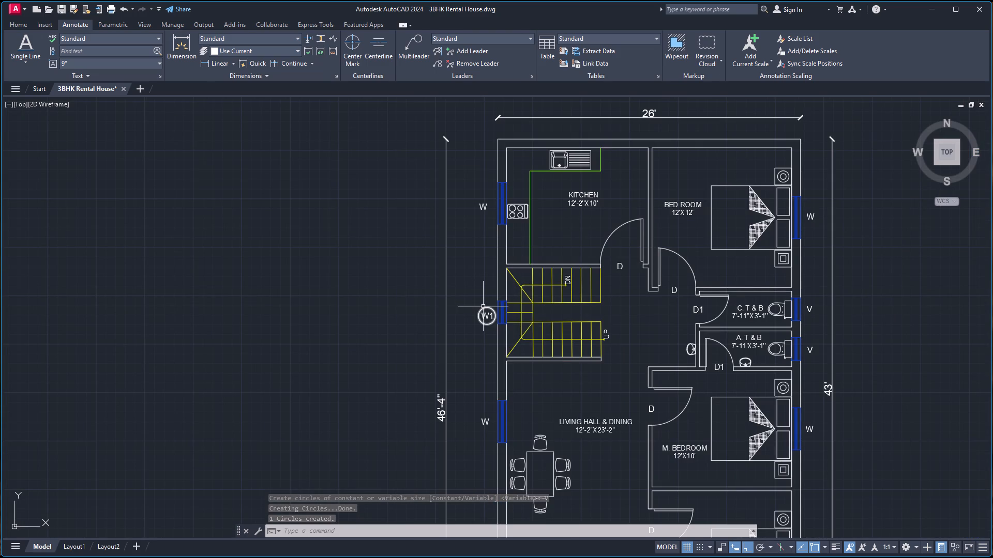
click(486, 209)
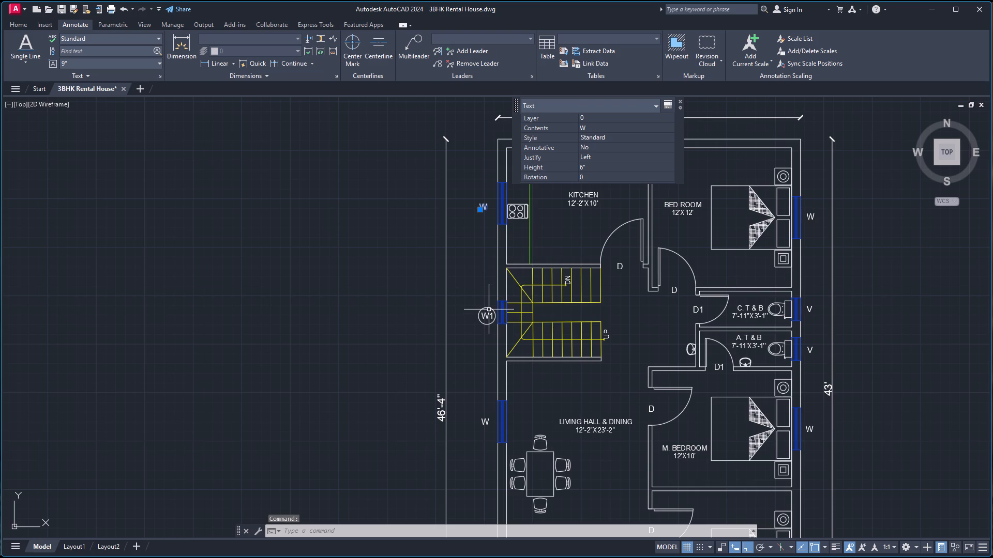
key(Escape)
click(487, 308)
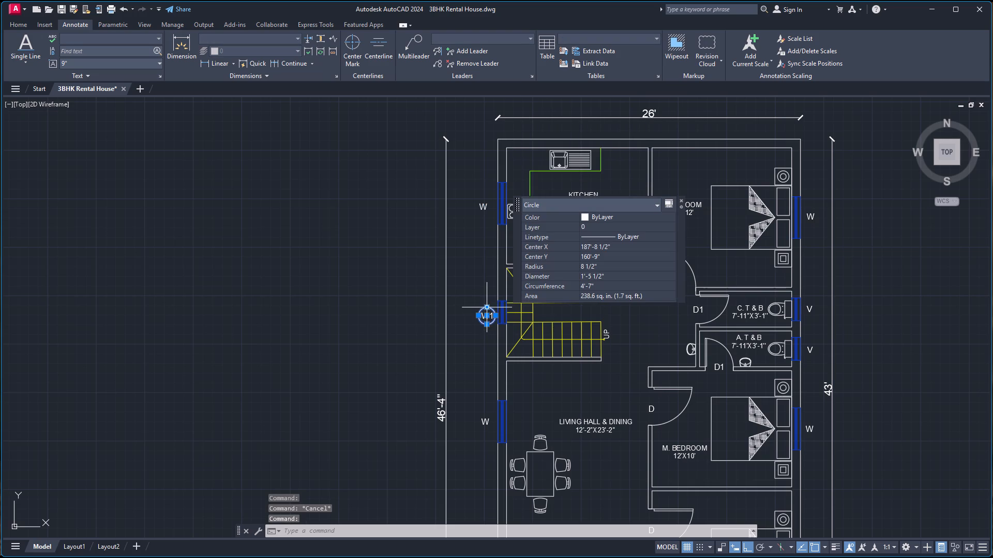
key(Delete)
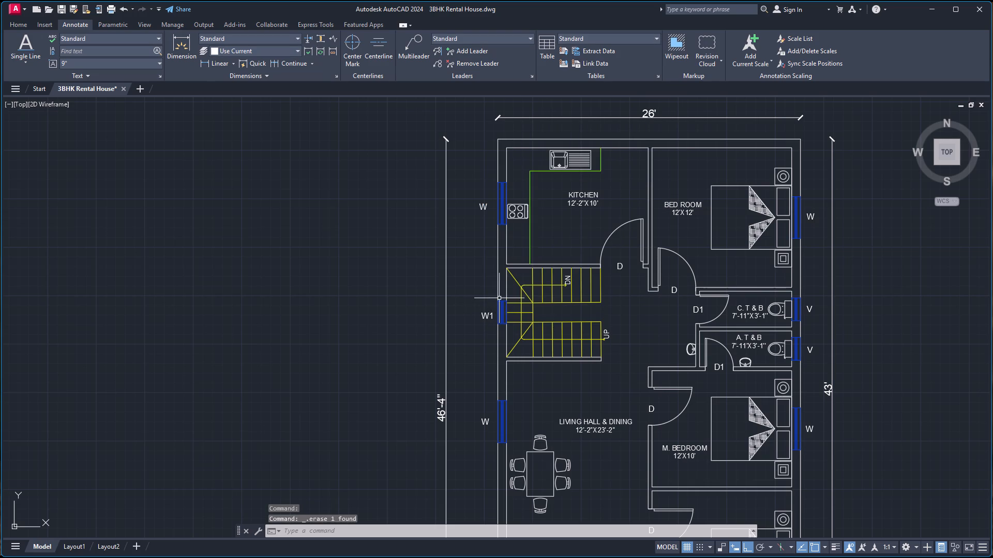
Select the W1 label and all similar window, ventilator and door labels, and enclose them in variable-size circles with offset factor 0.3.
click(489, 316)
right_click(489, 316)
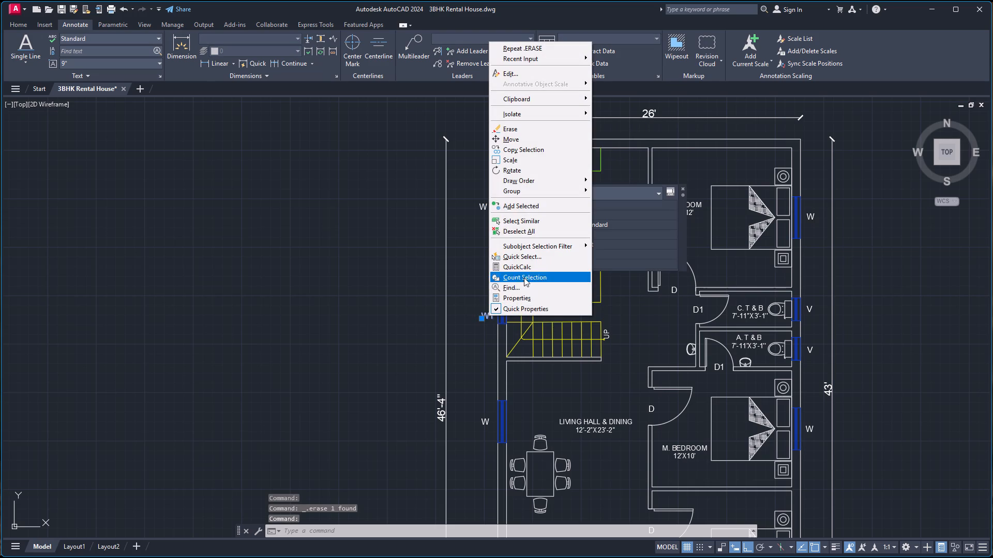
click(523, 219)
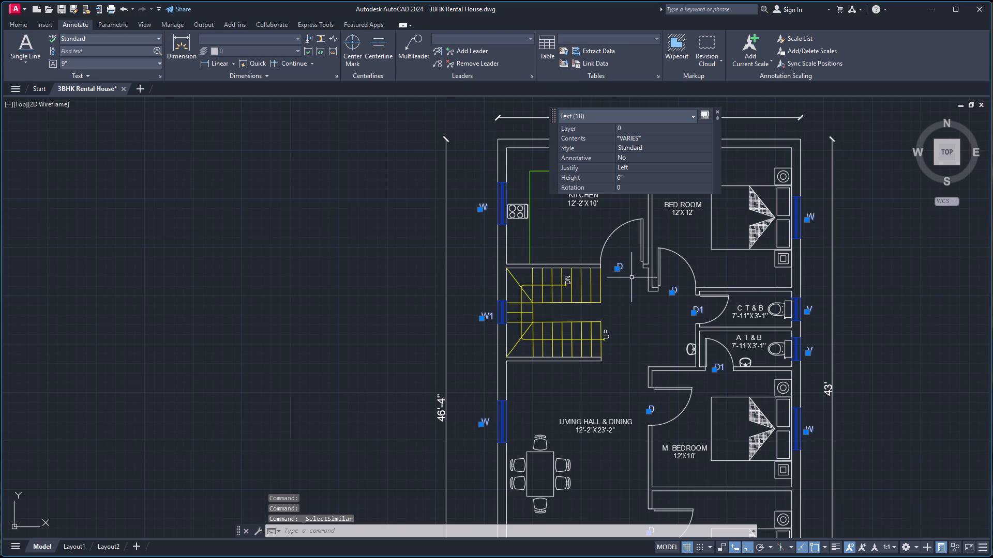
key(t)
key(c)
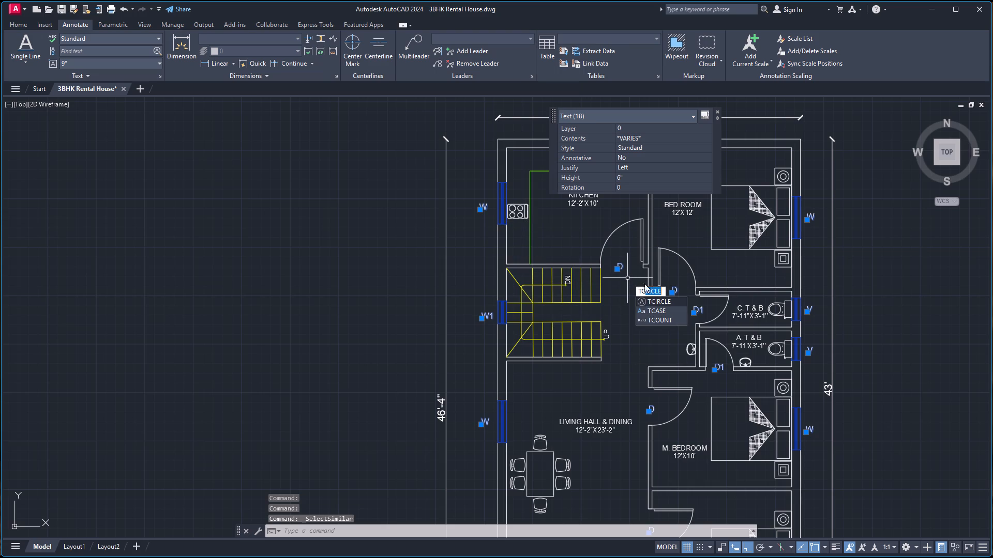
click(658, 303)
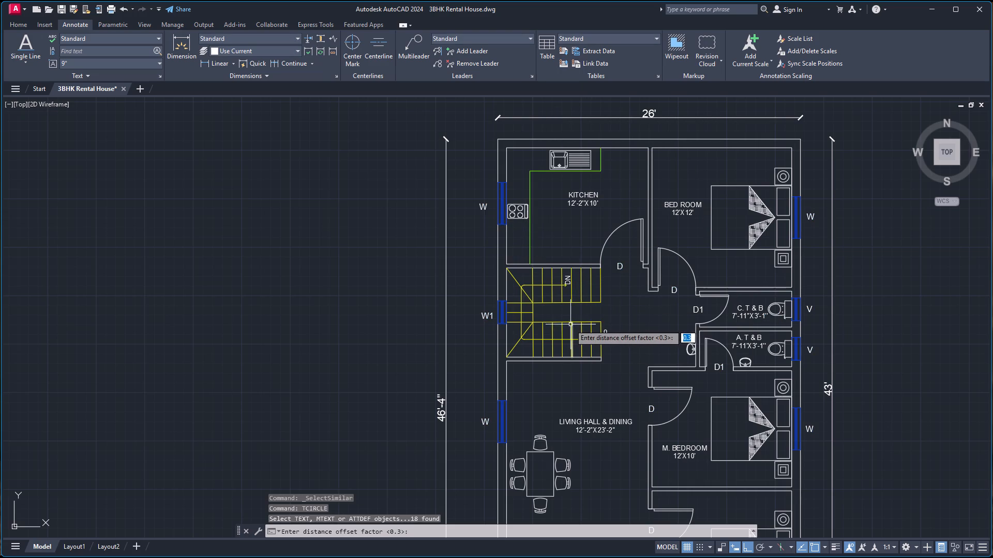
key(0)
text(.3)
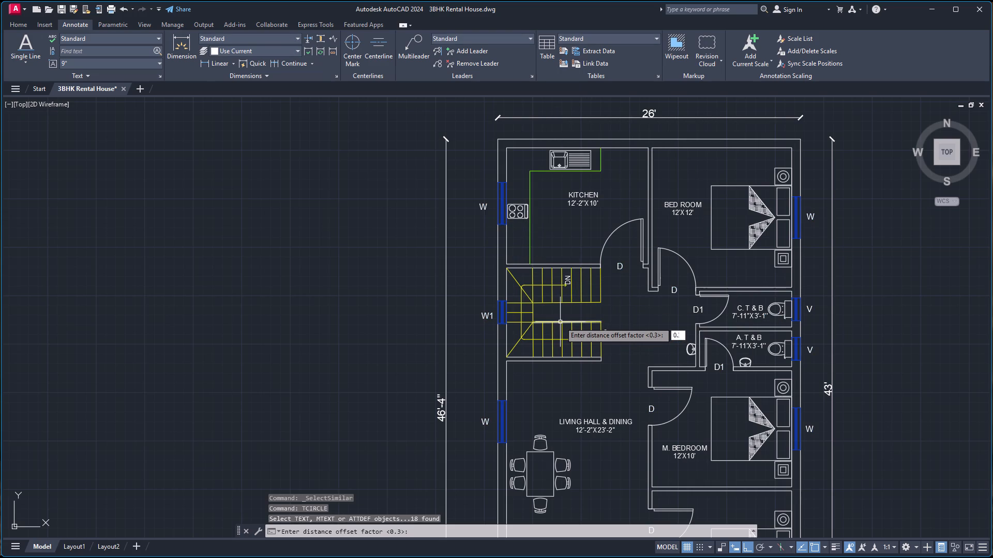
key(Return)
drag(583, 344, 560, 321)
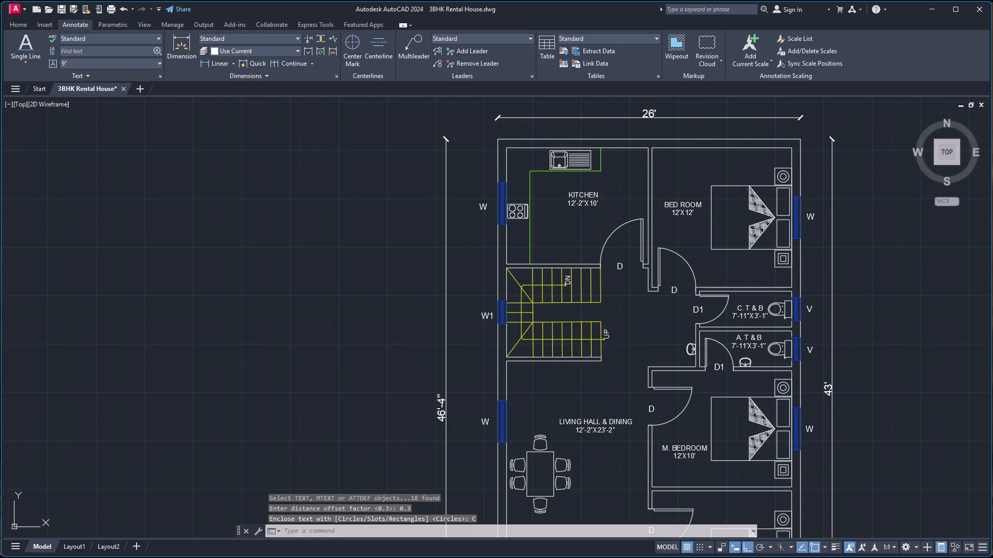
drag(581, 358, 560, 323)
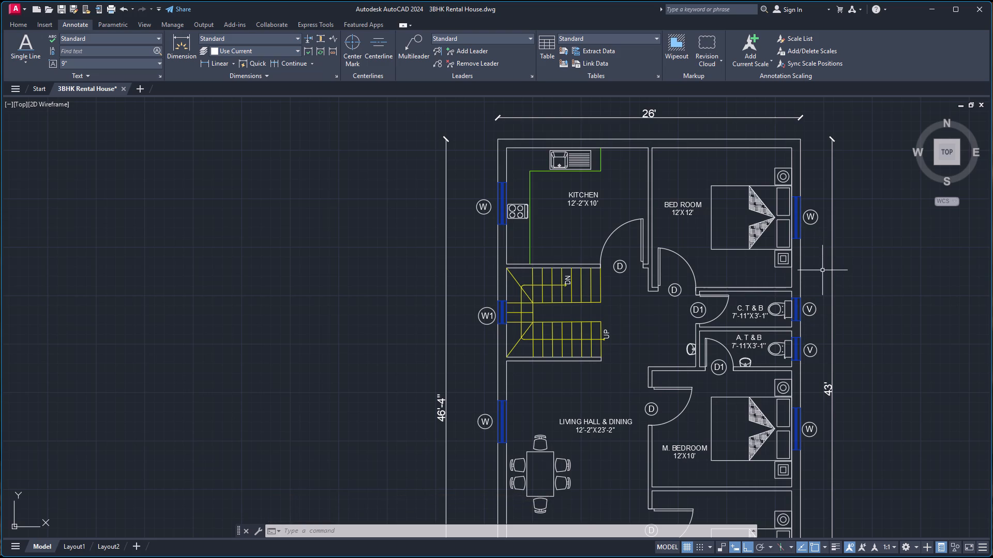
Erase the circle around the MD label at the main entrance double door, keeping its text.
scroll(823, 363, down, 1)
scroll(819, 400, up, 4)
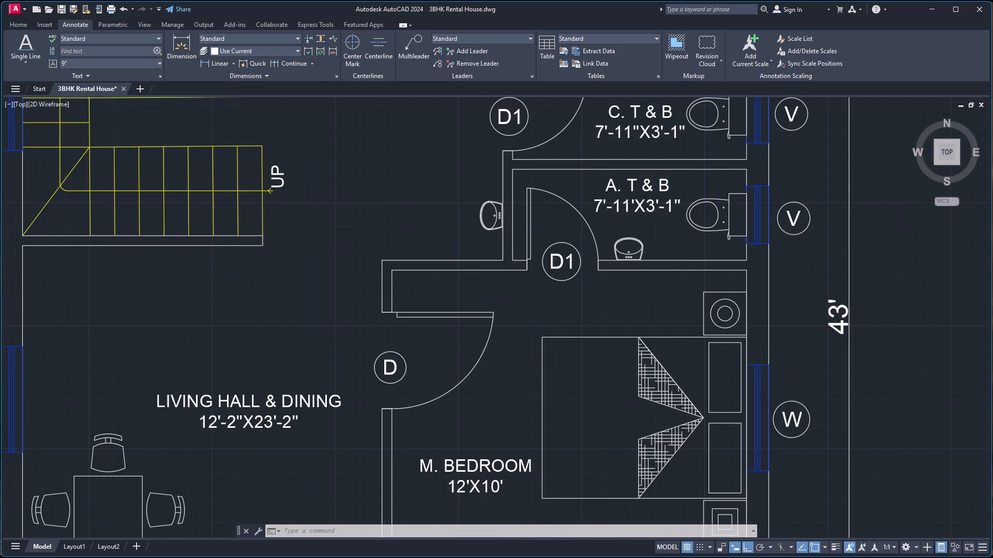
scroll(819, 401, up, 1)
scroll(815, 330, down, 2)
scroll(813, 247, down, 2)
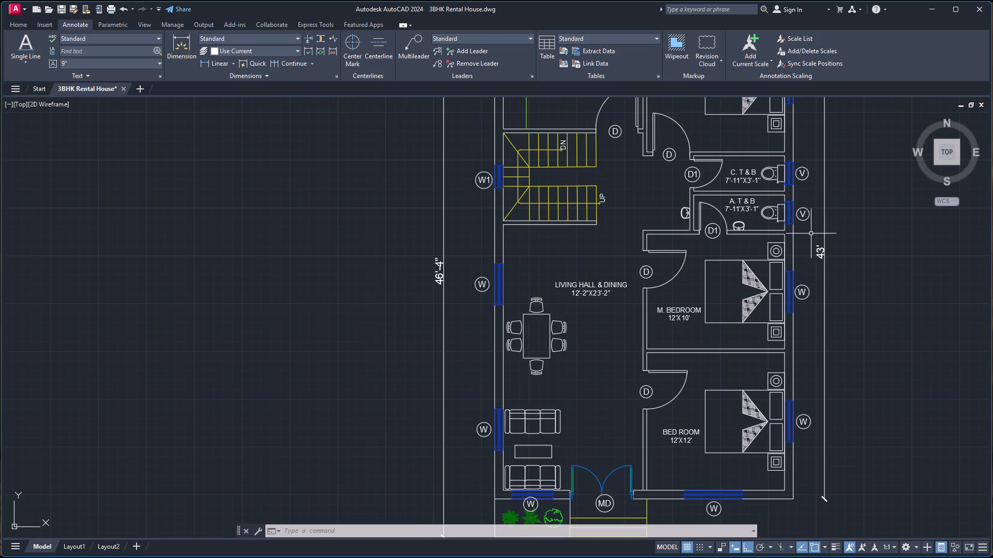
scroll(811, 234, down, 1)
scroll(816, 373, up, 2)
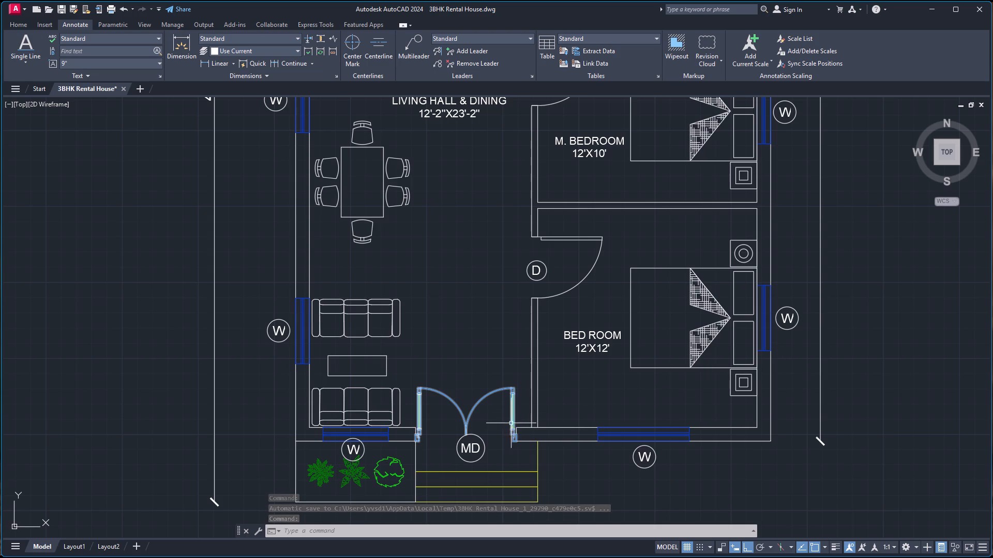
click(483, 441)
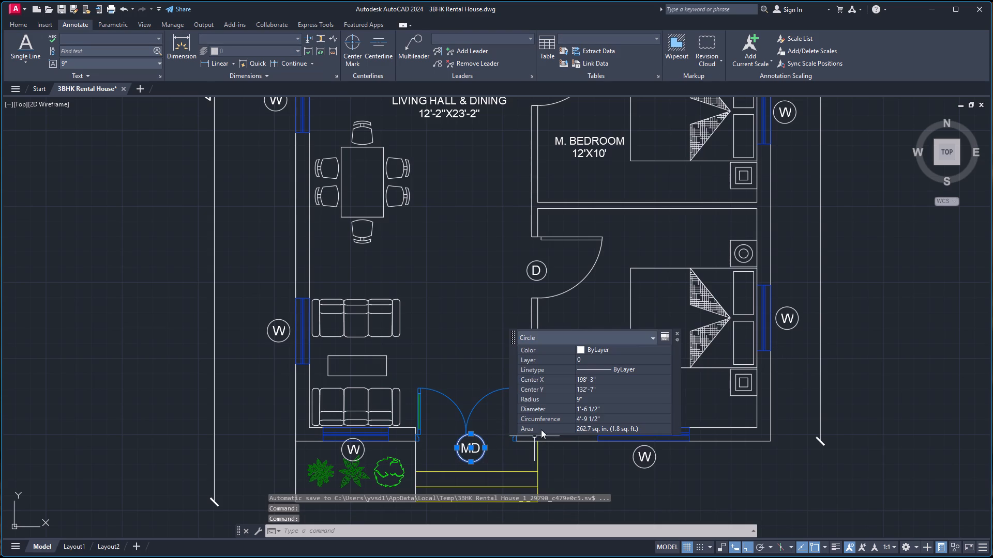
key(Delete)
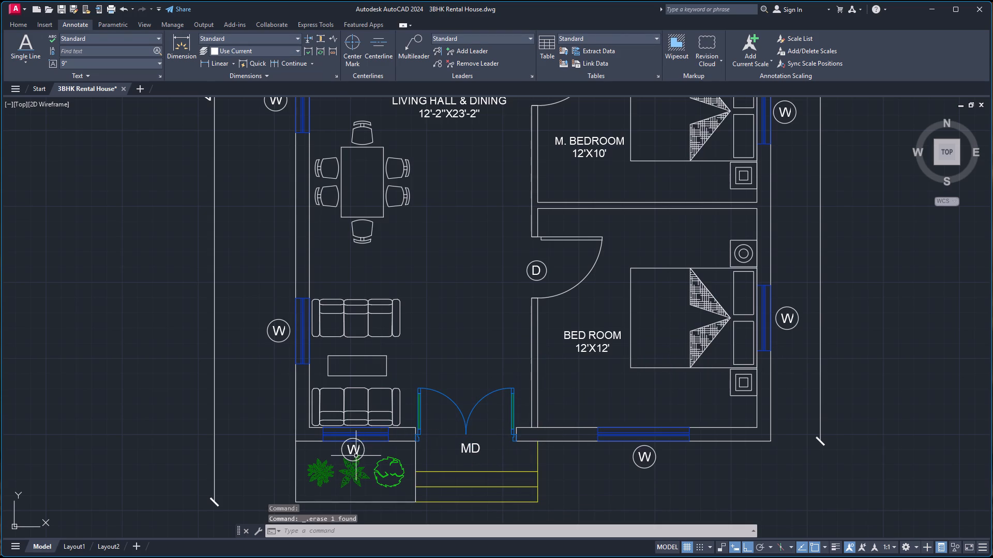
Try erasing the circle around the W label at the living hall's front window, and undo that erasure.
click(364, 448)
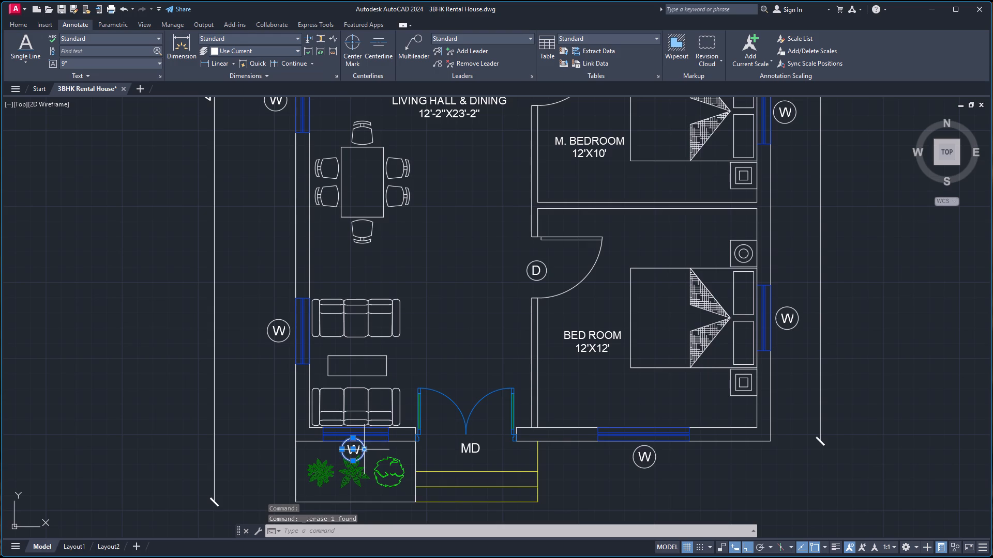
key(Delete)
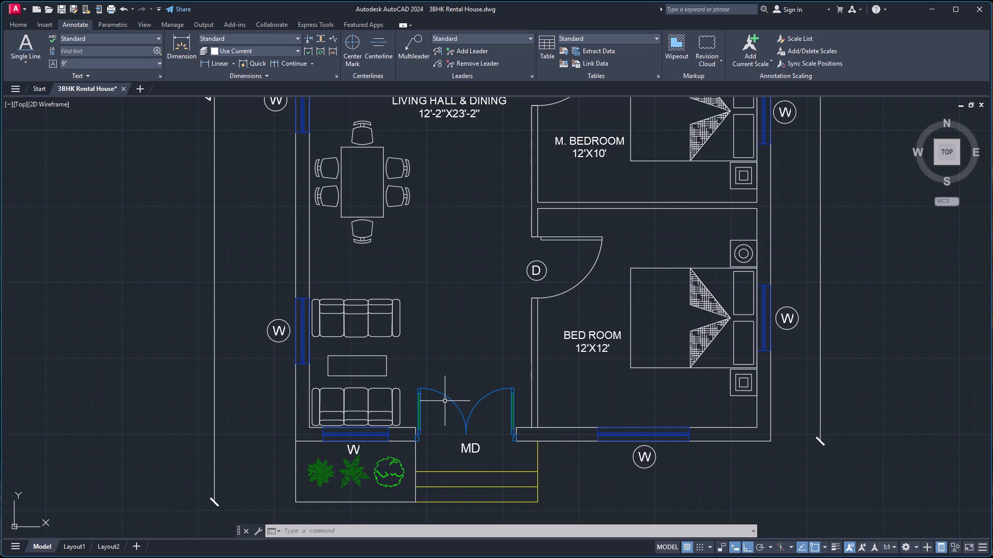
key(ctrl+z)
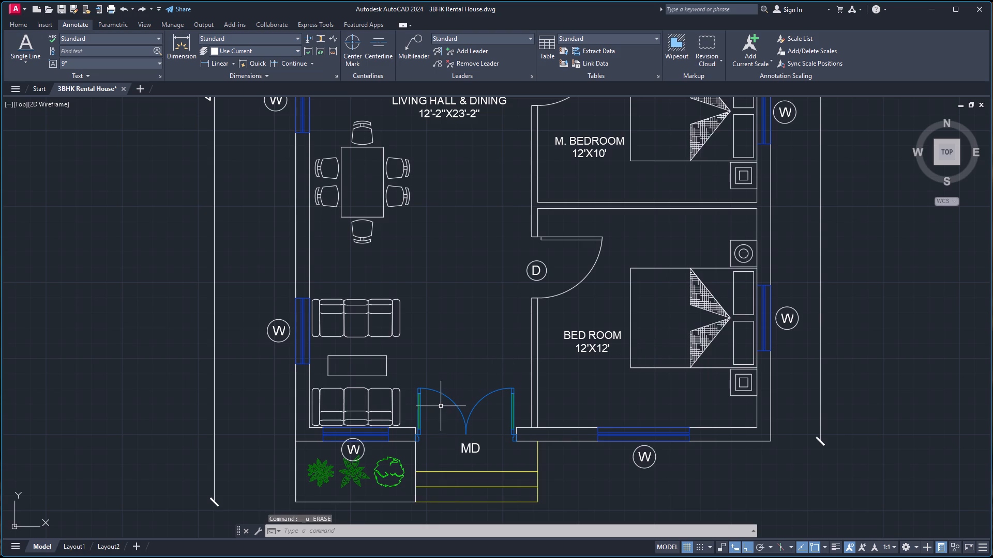
Move the three plants in the front planter about 6" straight away from the house wall.
click(356, 471)
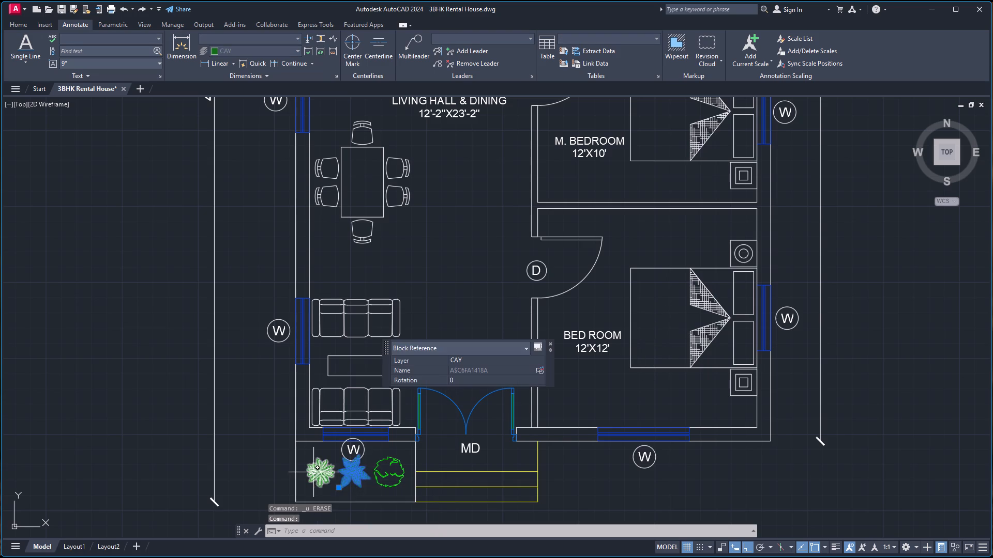
click(314, 472)
click(387, 473)
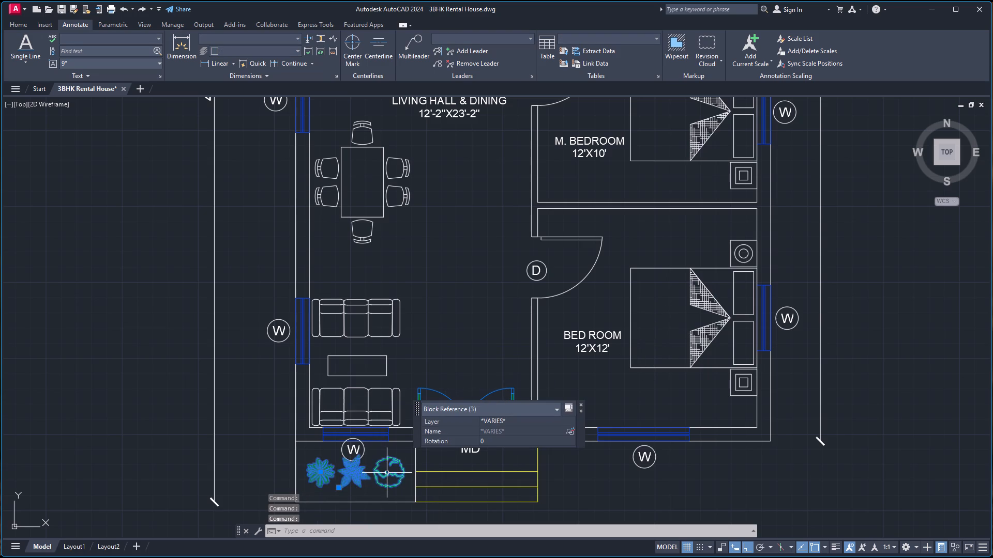
key(m)
key(Return)
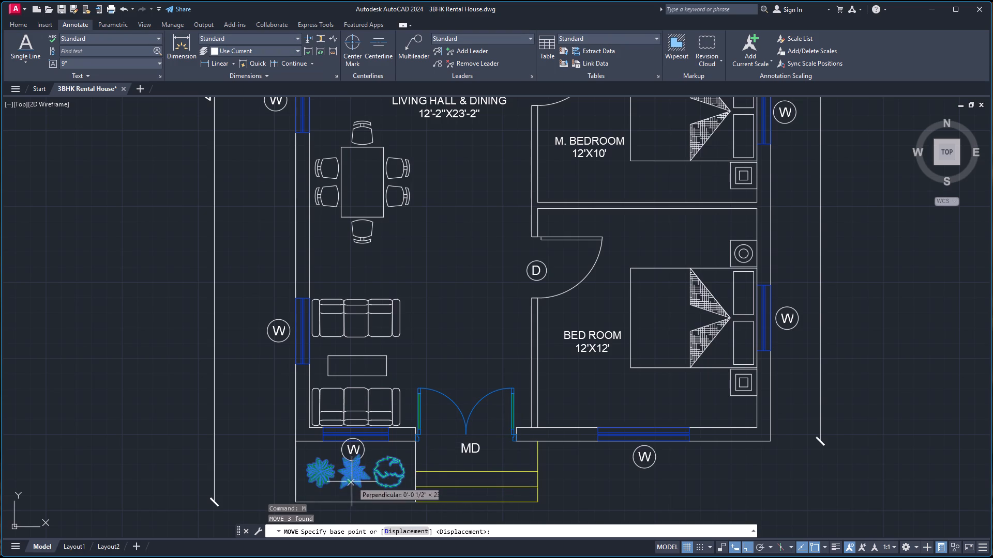
click(352, 482)
scroll(352, 490, down, 2)
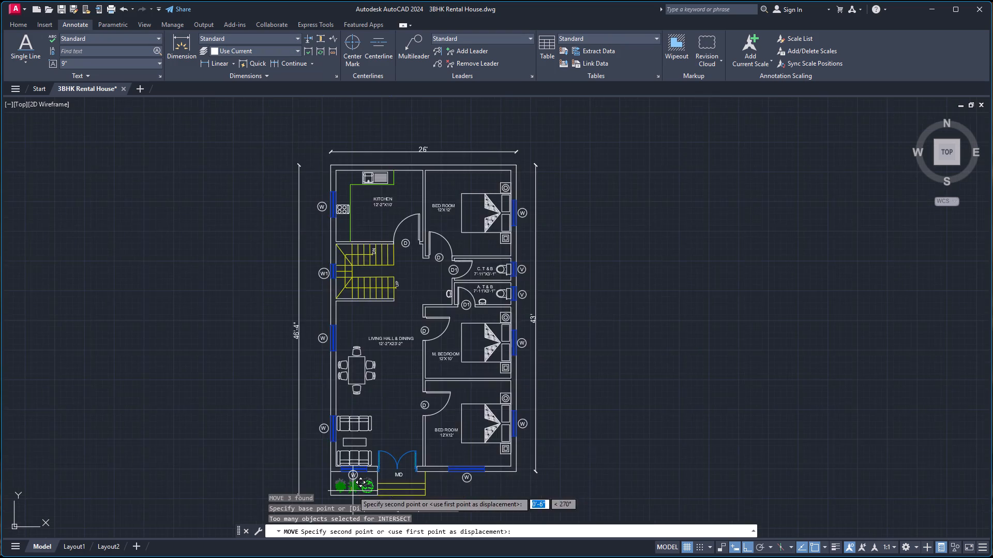
scroll(353, 491, up, 4)
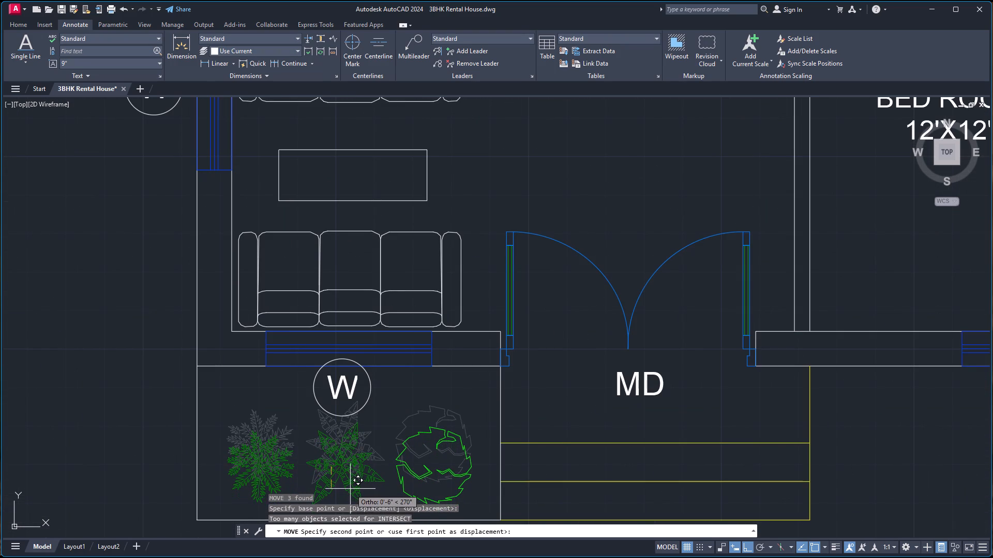
click(350, 489)
Move the circle around the W label at the living hall's front window about 2 1/2" straight toward the plants.
scroll(463, 412, down, 2)
scroll(402, 412, up, 1)
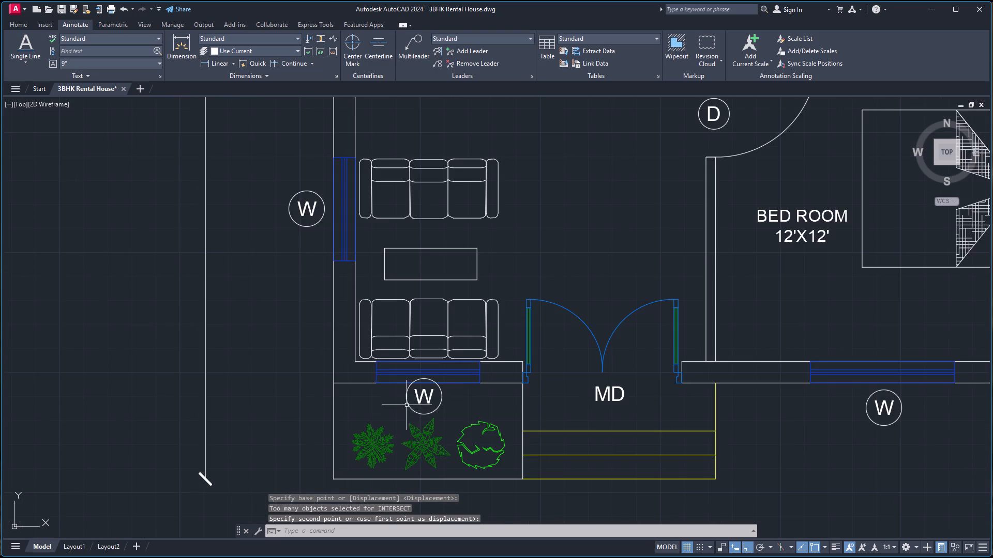
scroll(418, 410, up, 2)
click(416, 419)
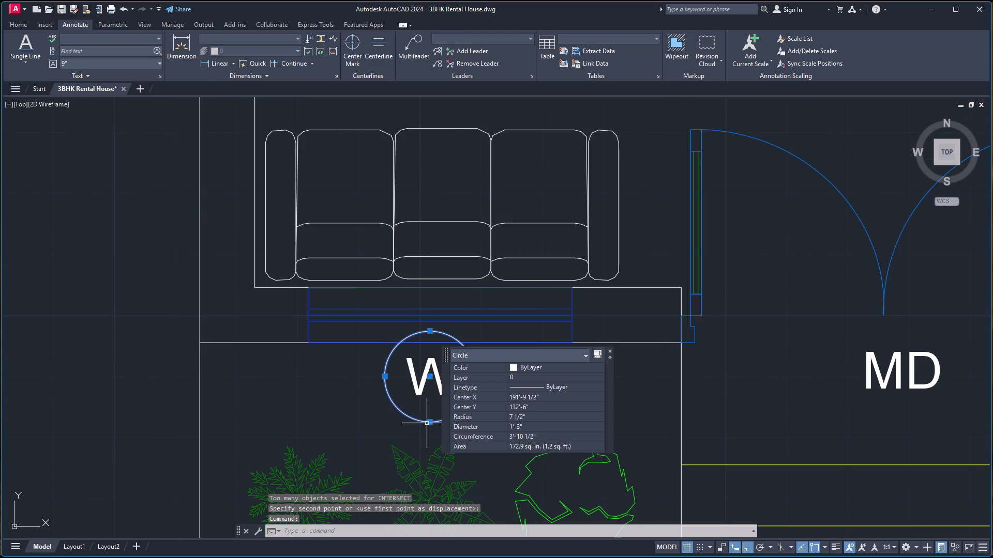
click(431, 376)
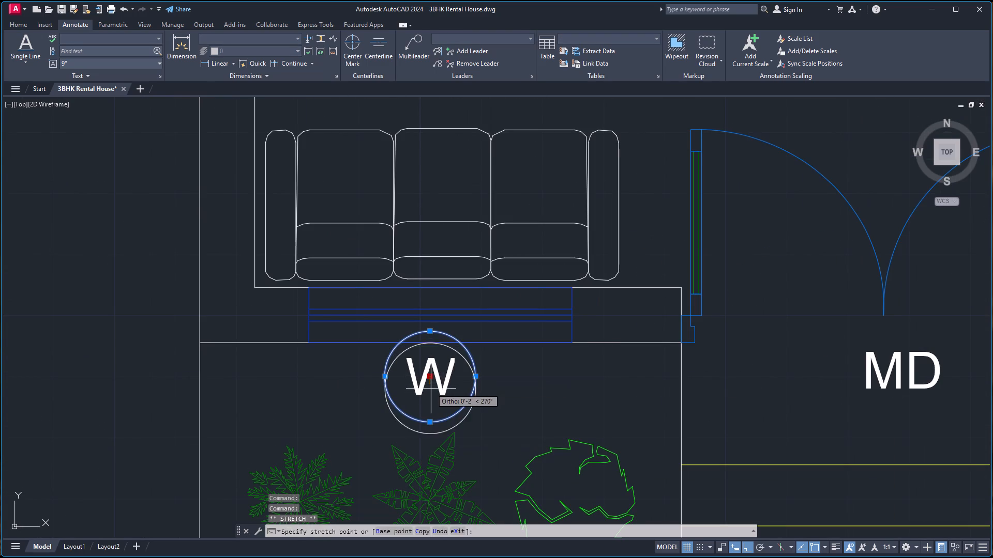
click(431, 392)
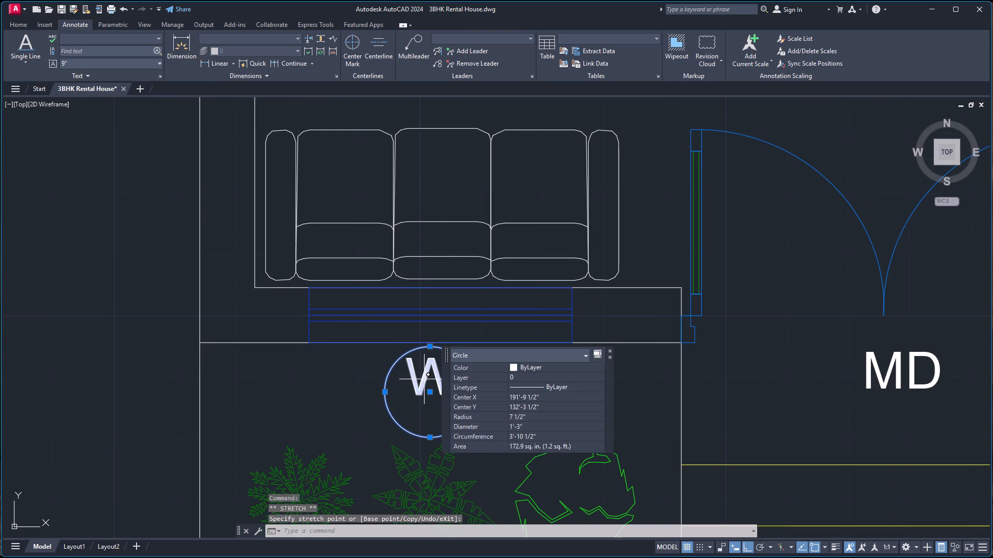
key(Escape)
Move the W text at the living hall's front window about 3 1/2" straight toward the plants, inside its circle.
click(422, 378)
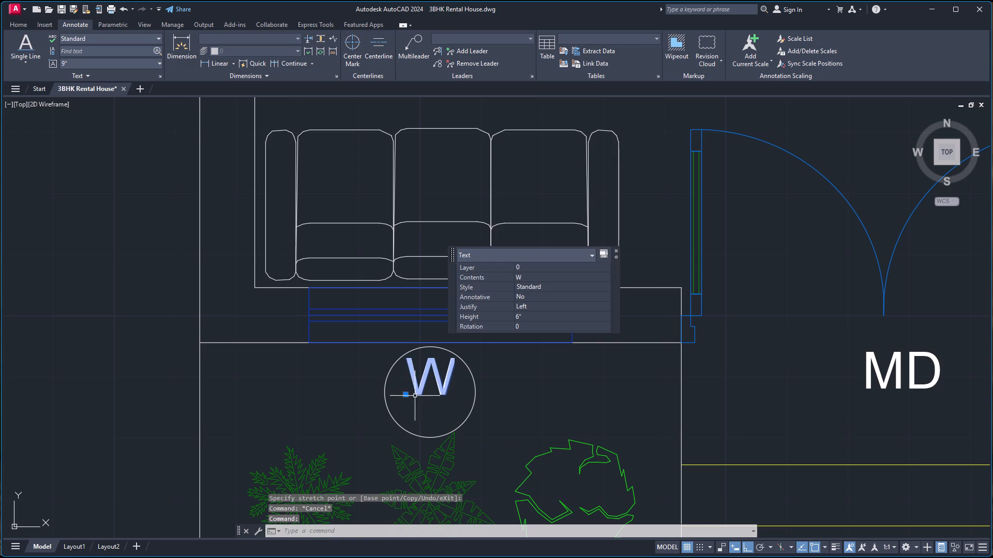
click(407, 396)
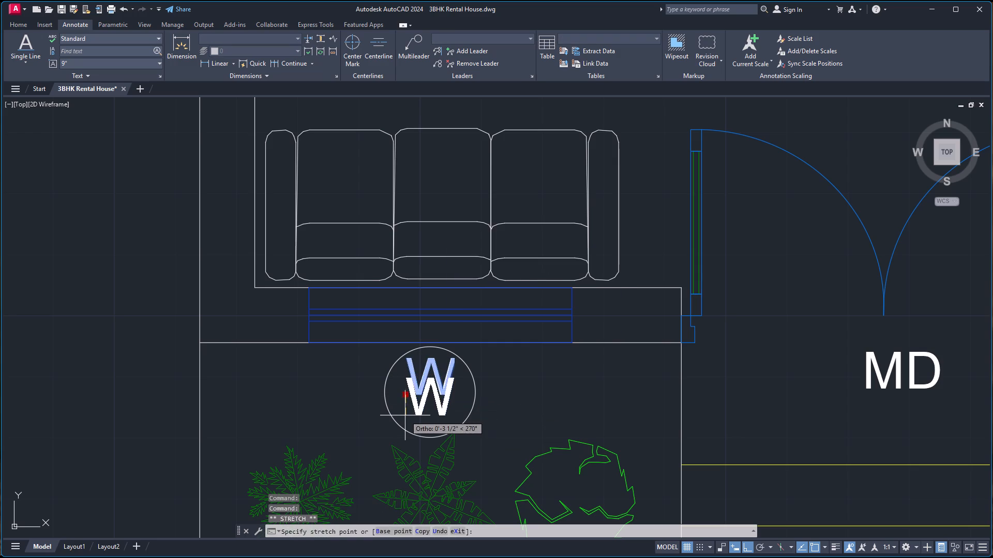
click(405, 415)
key(Escape)
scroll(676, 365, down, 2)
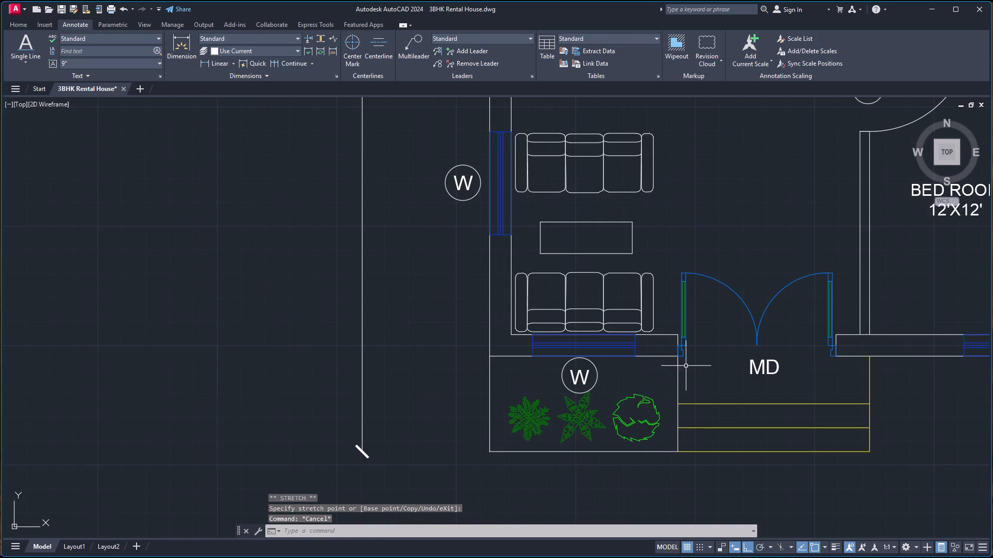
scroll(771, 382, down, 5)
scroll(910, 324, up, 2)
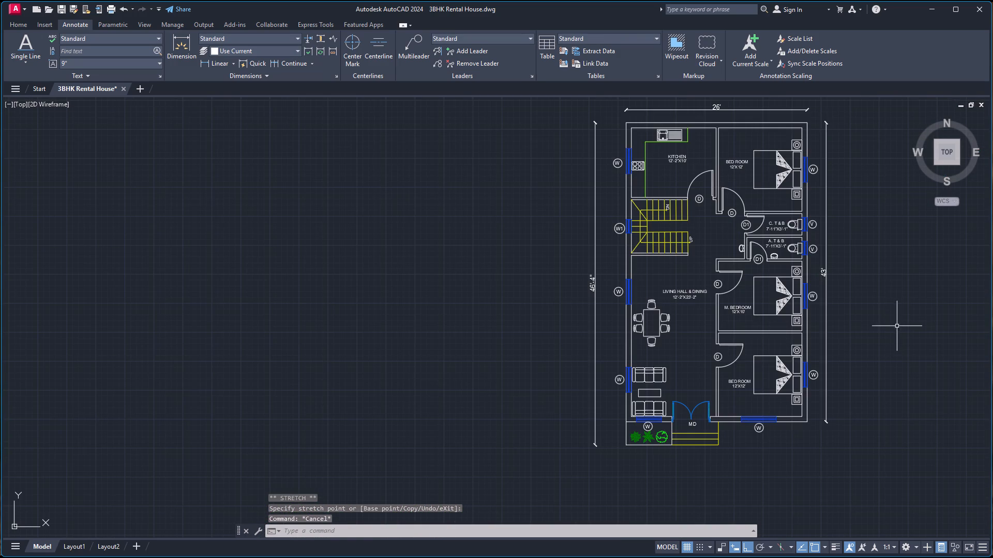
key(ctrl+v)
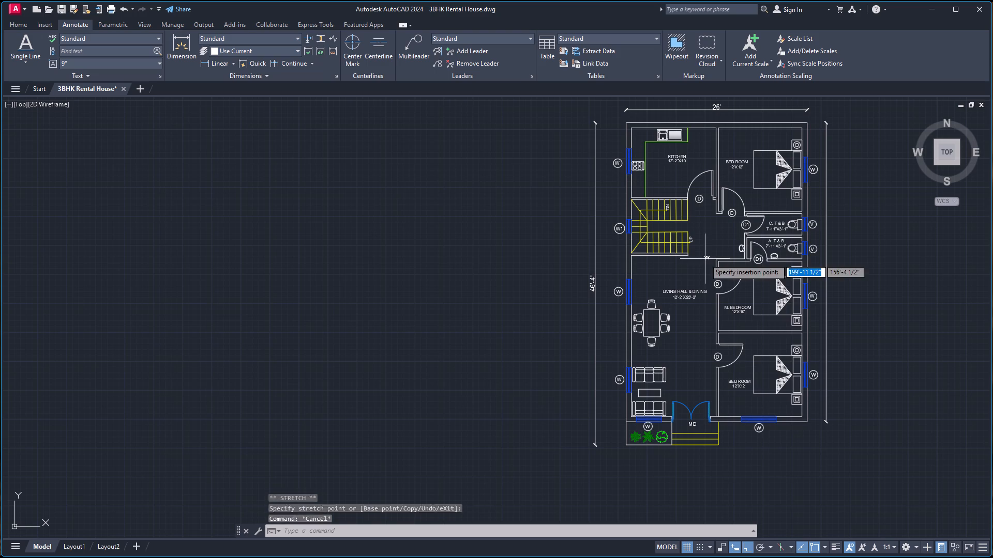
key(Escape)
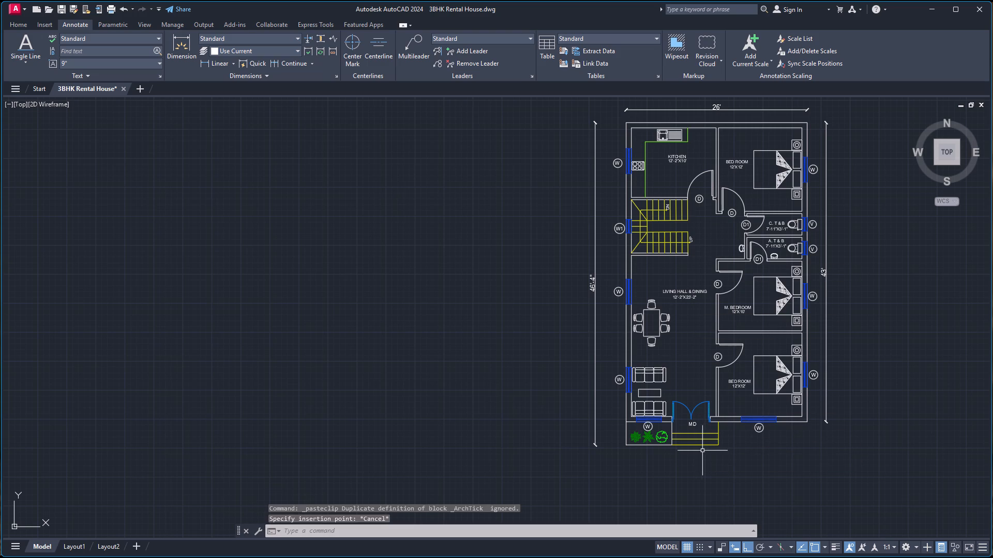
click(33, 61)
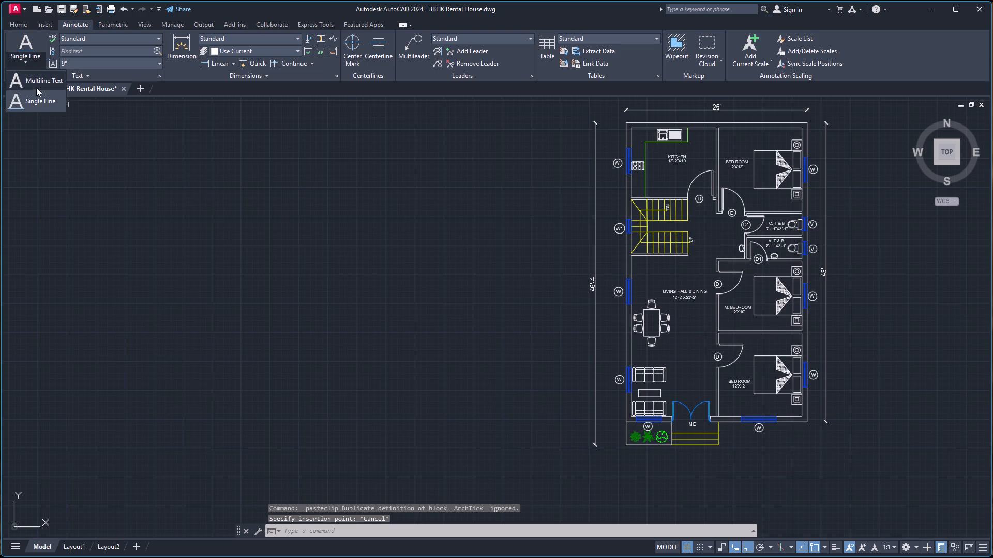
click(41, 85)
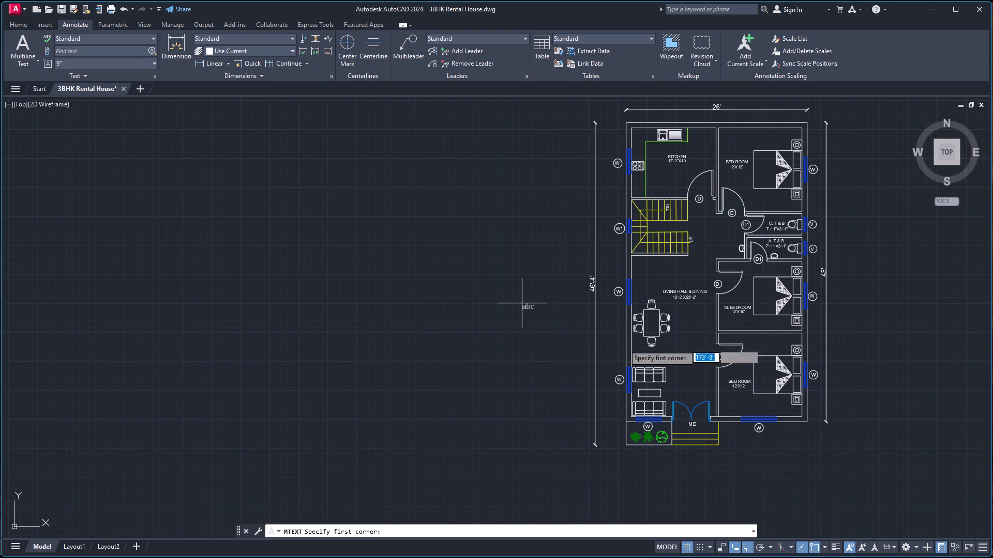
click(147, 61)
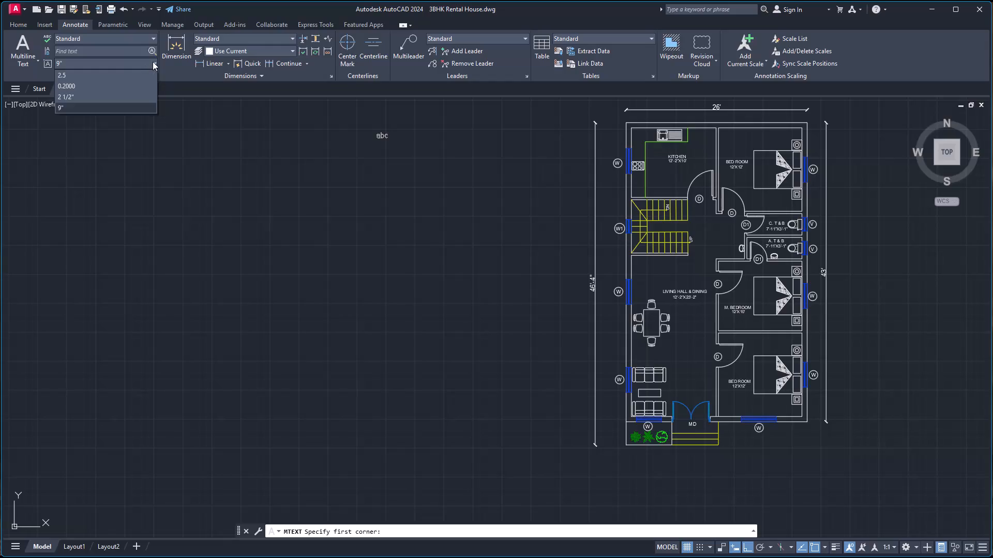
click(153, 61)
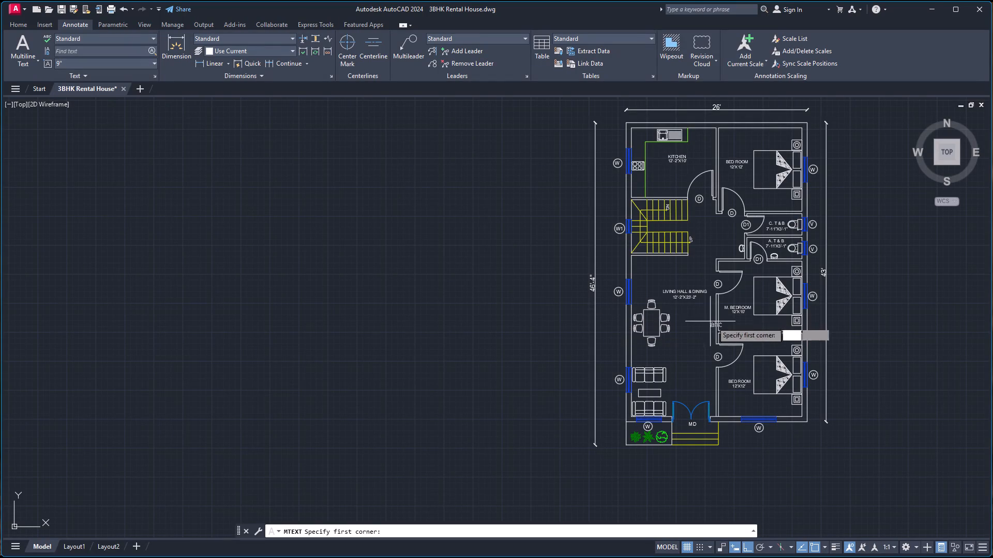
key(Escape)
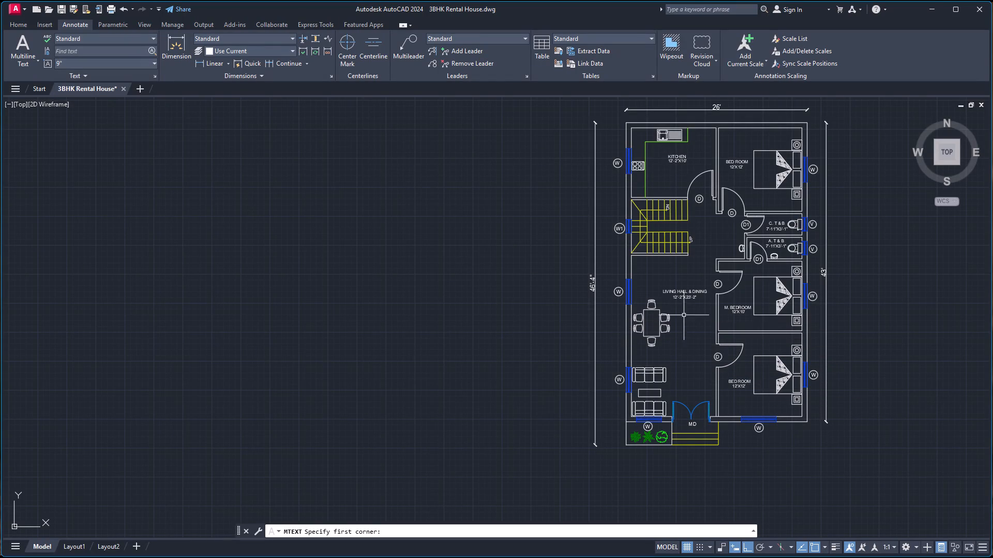
Copy the LIVING HALL & DINING label and paste the copy just below the entrance steps, outside the plan.
click(687, 293)
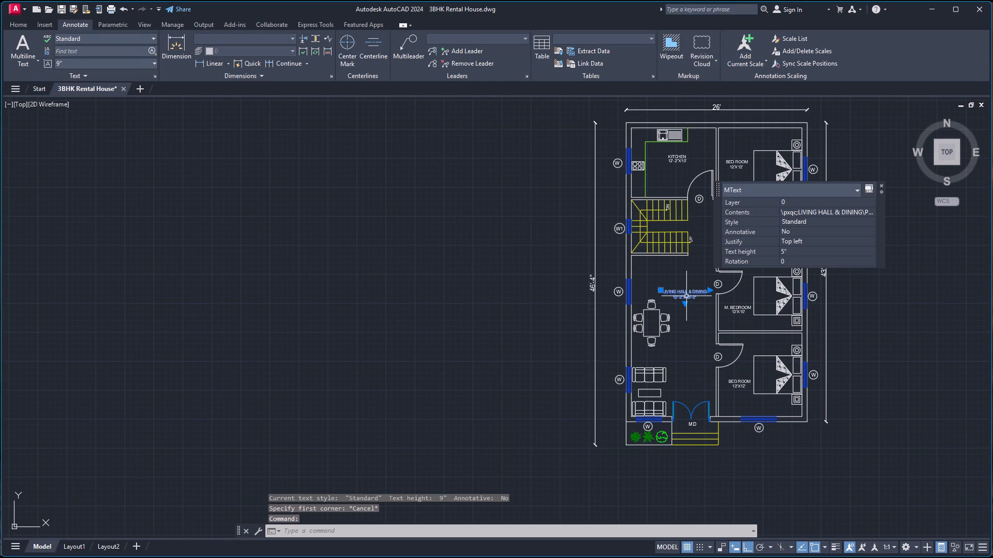
key(ctrl+c)
key(ctrl+v)
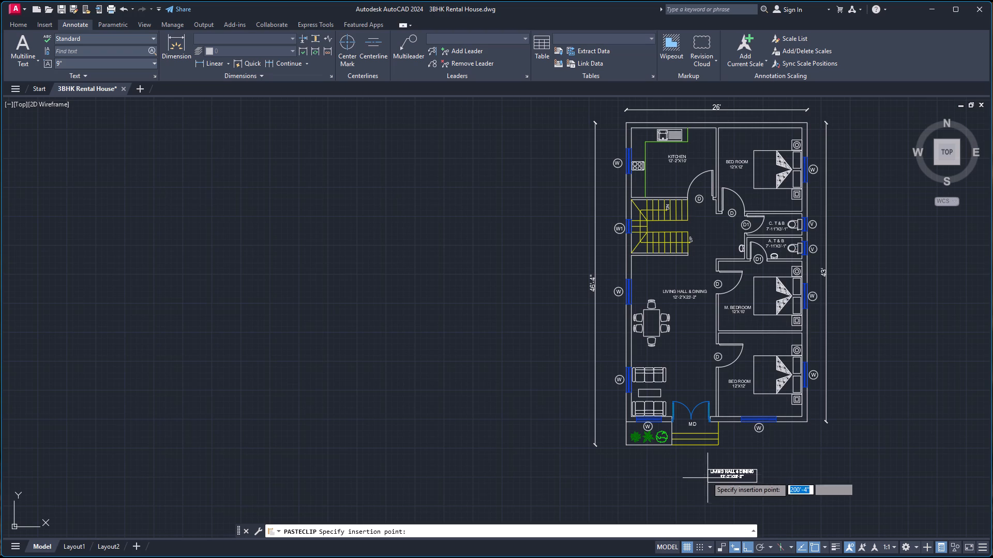
click(694, 464)
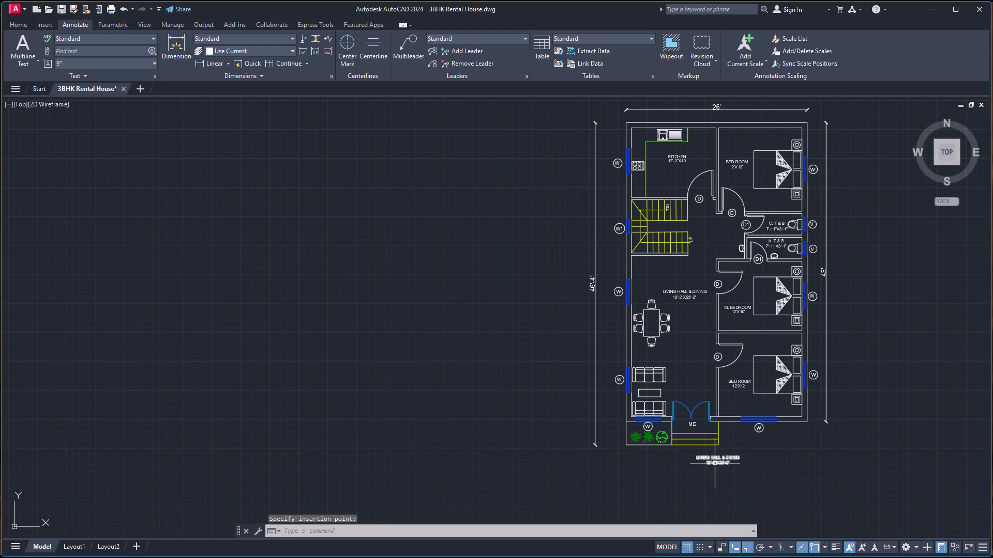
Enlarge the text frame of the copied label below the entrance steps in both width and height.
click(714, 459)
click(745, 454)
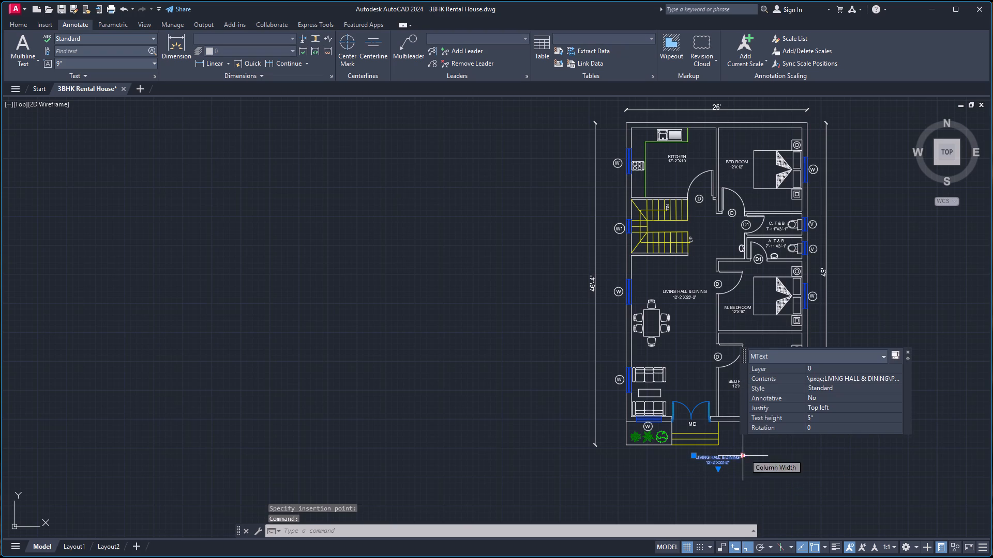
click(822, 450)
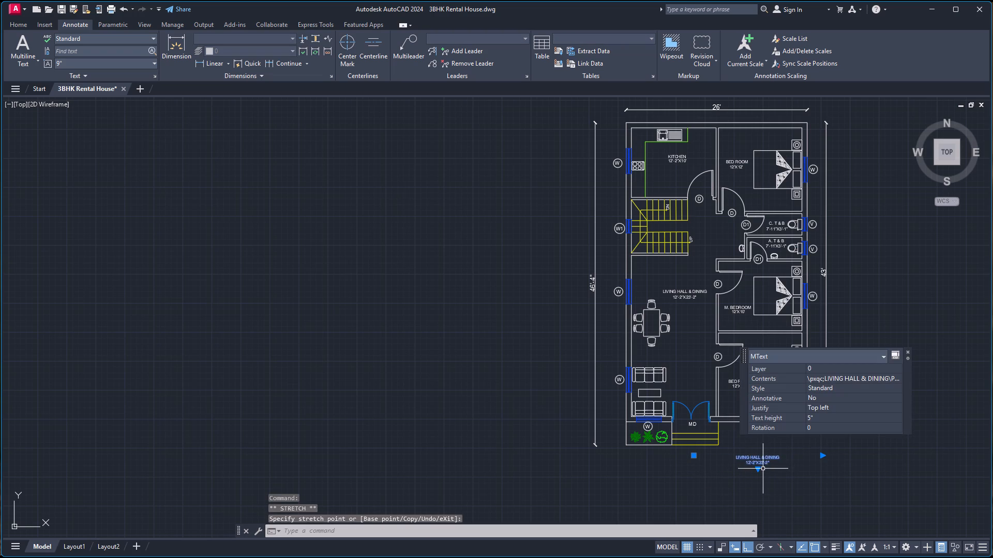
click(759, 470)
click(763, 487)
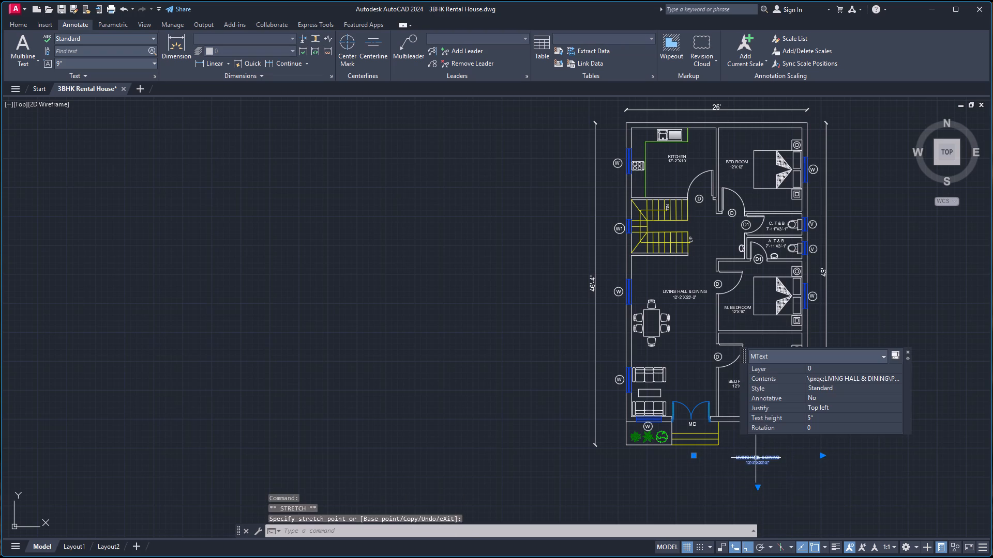
Replace all the text of the copied label below the plan with "Ground Floor Plan".
double_click(756, 458)
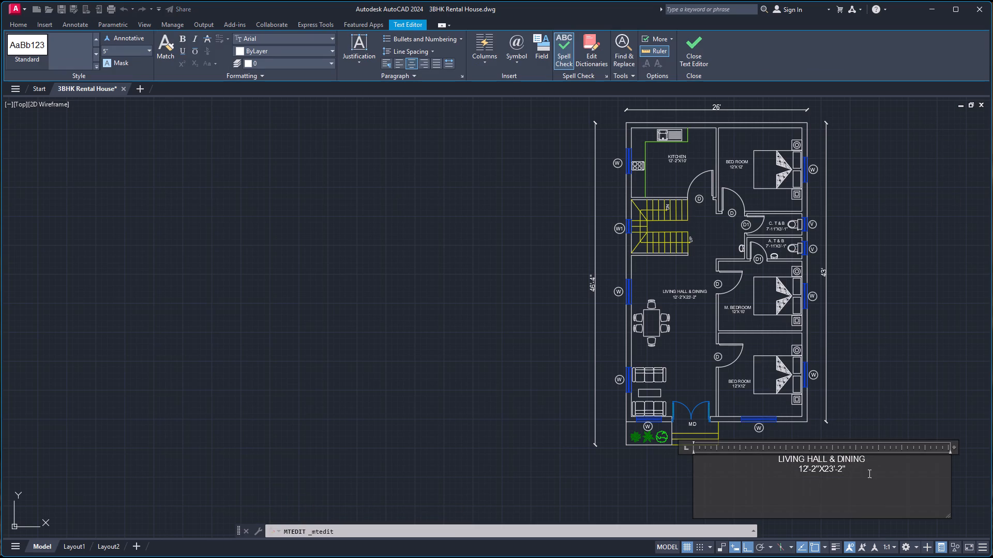
drag(869, 473, 652, 429)
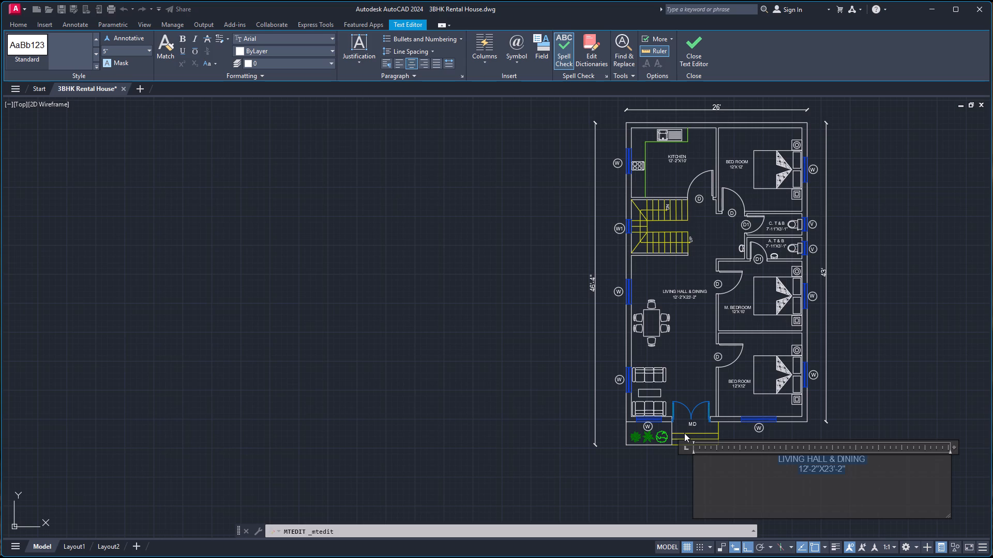
key(g)
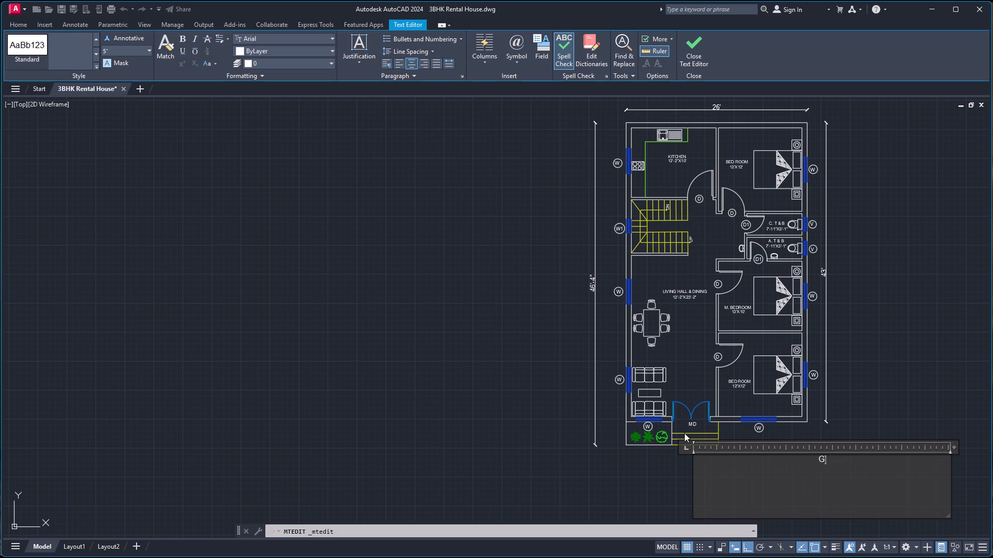
text(round)
key(space)
text(Floor)
key(space)
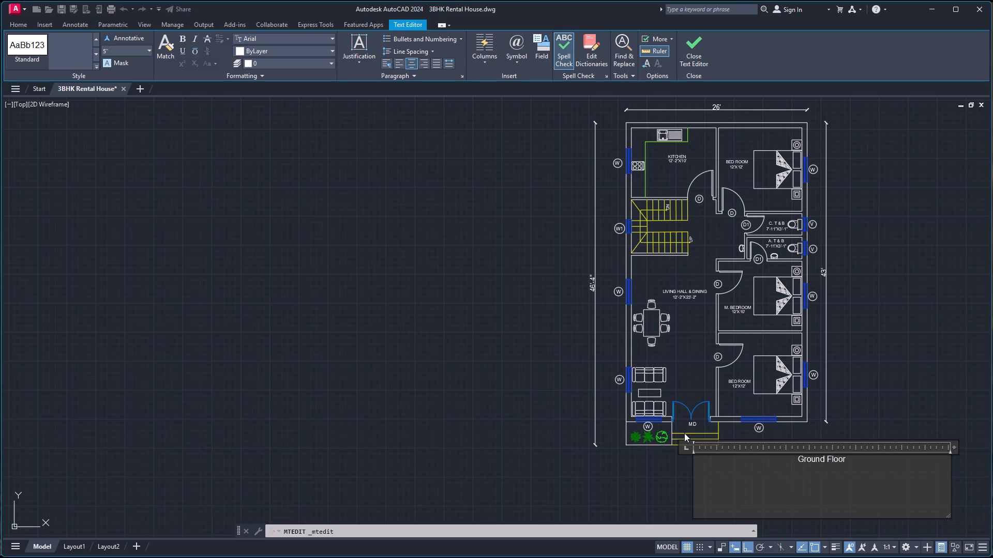
text(Plan)
key(space)
key(BackSpace)
Add a second line reading "Built Up Area : 1118 Sq. ft" under "Ground Floor Plan".
key(Return)
text(Built)
key(space)
text(Up)
key(space)
text(Area)
key(space)
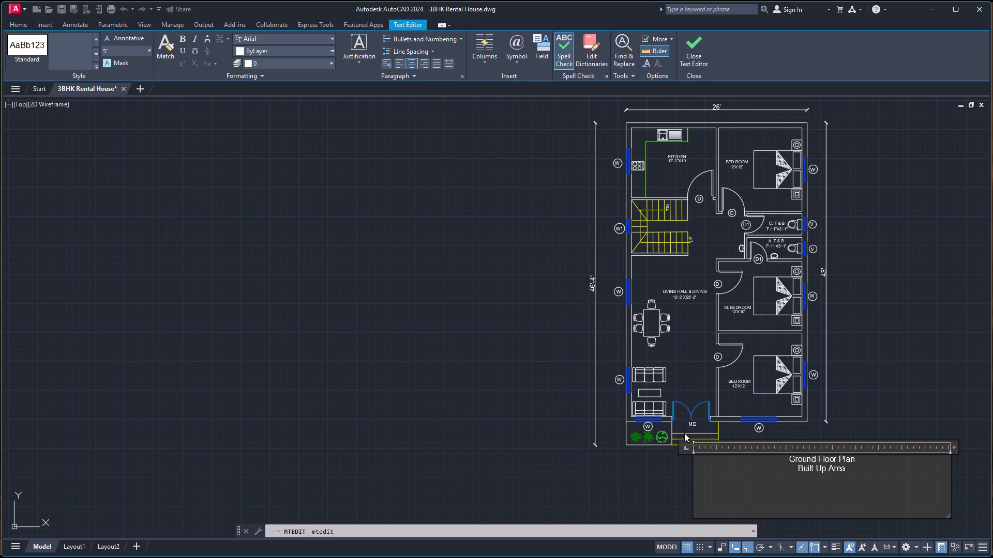
text(:m)
key(BackSpace)
key(space)
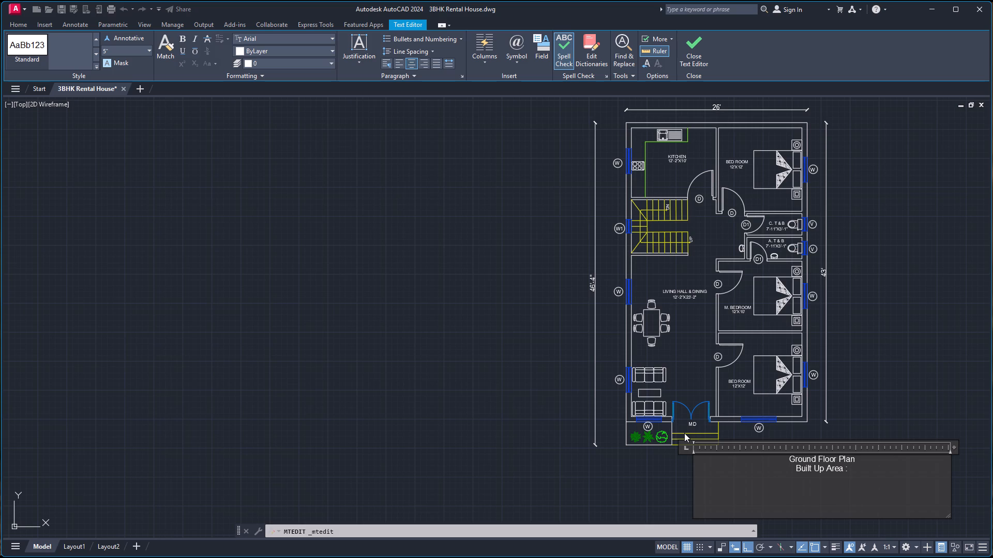
text(111)
key(8)
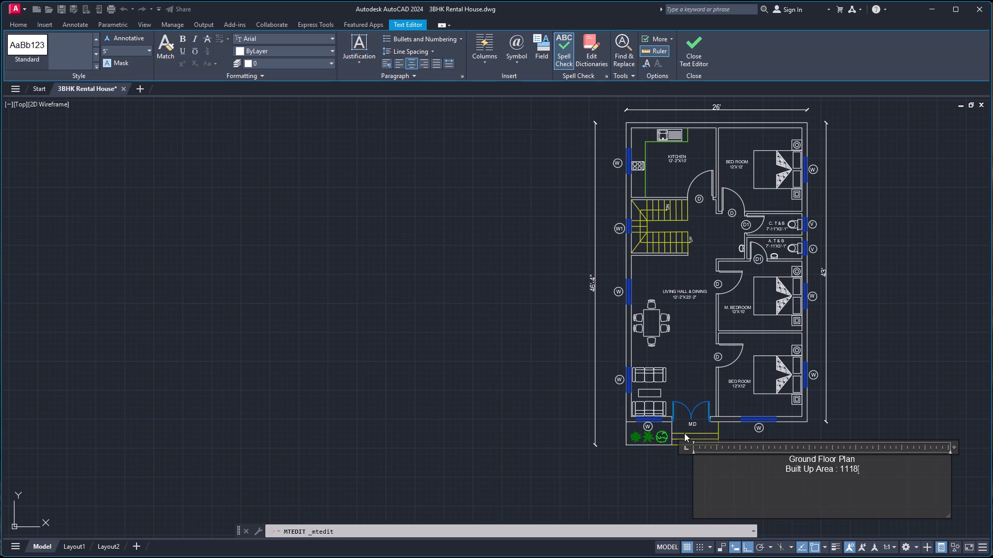
key(space)
text(Sq. ft)
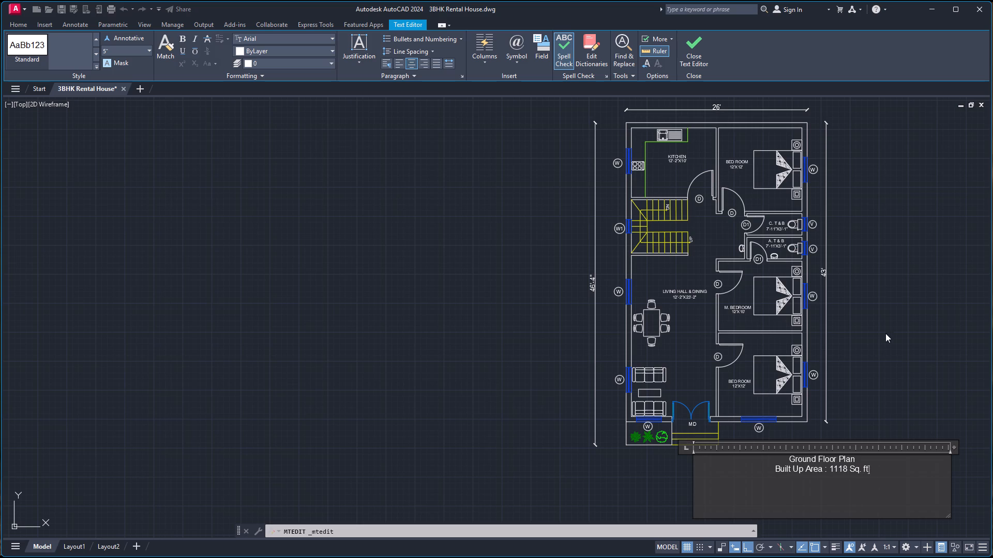
Shrink the plan title's text frame to fit closely around its two lines and finish the text edit.
drag(949, 516, 923, 492)
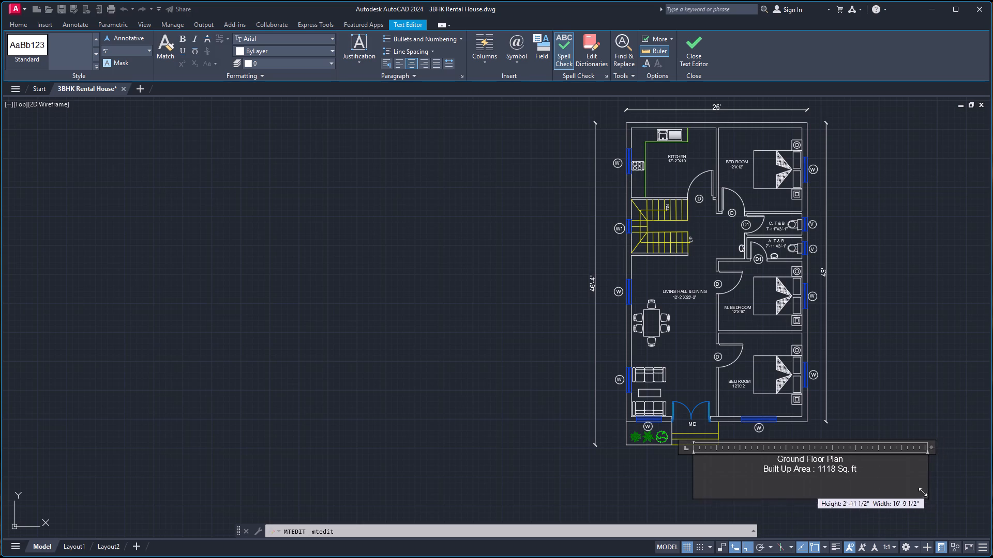
drag(923, 492, 838, 475)
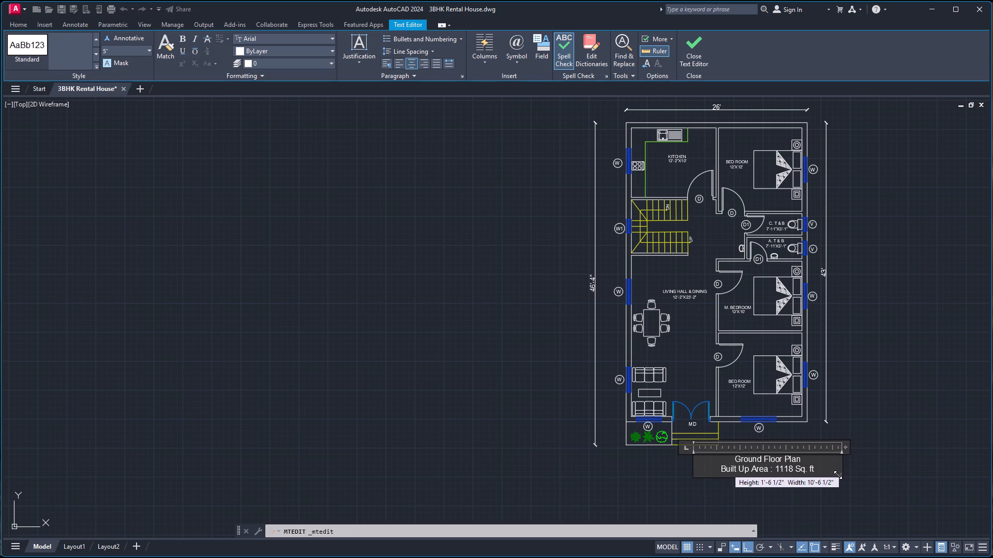
drag(838, 475, 830, 475)
click(908, 462)
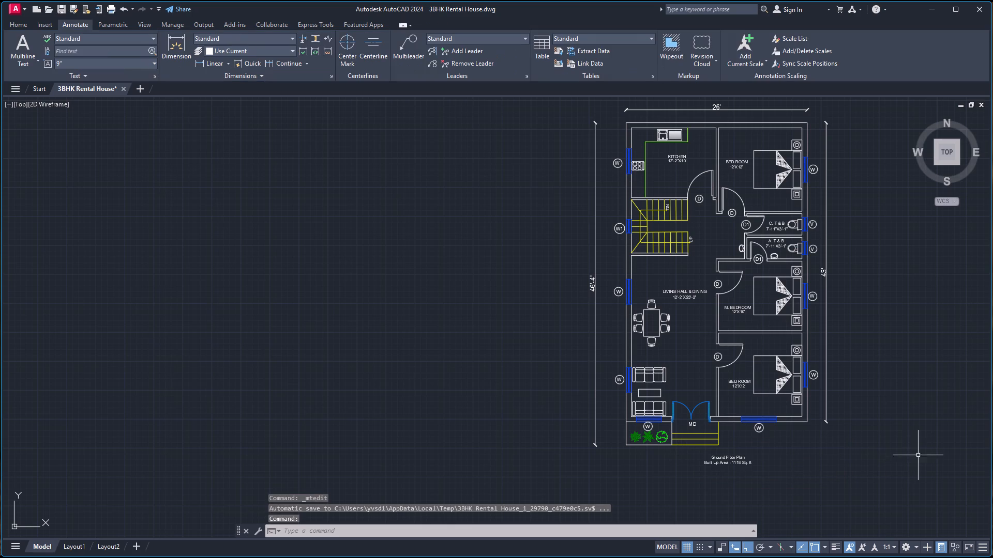
Set the text height of the two-line Ground Floor Plan title to 6".
click(740, 459)
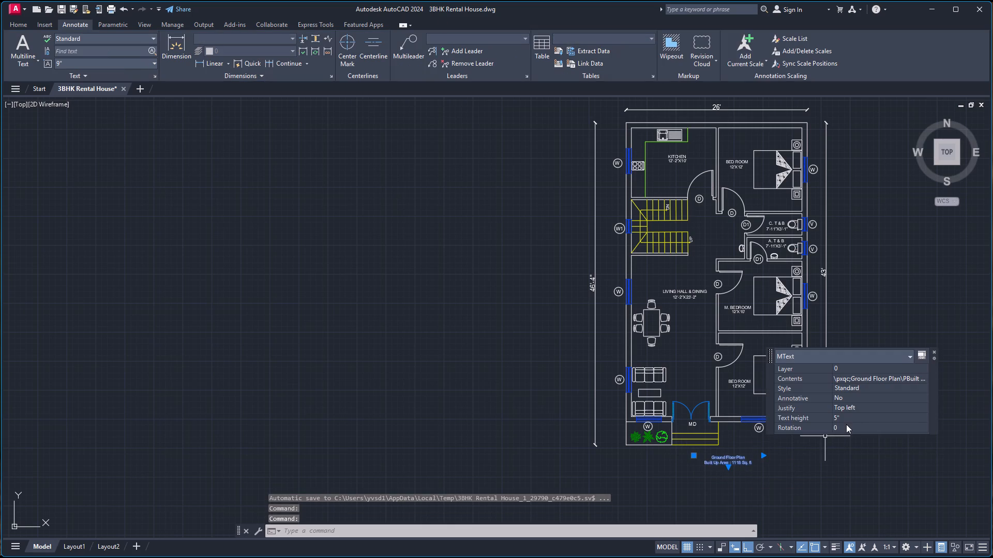
click(846, 419)
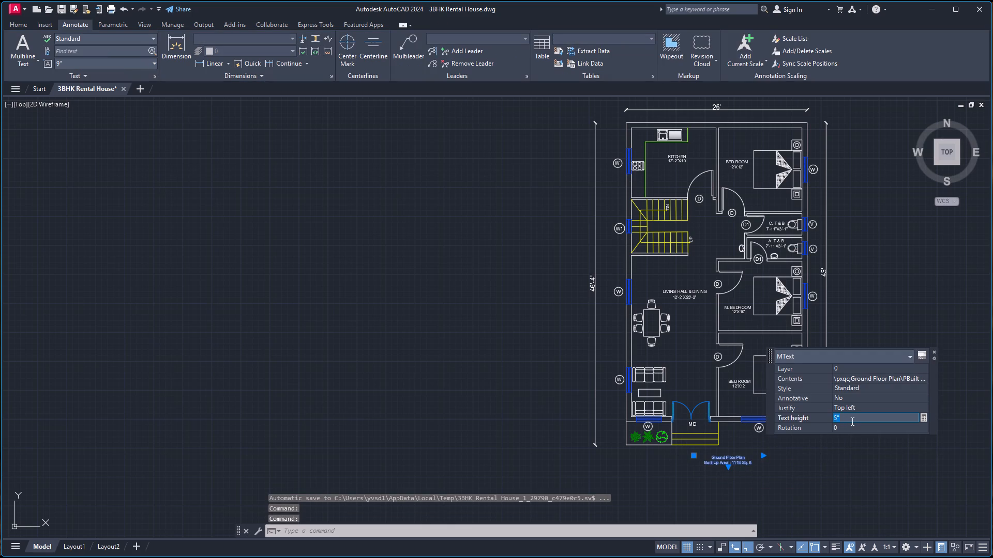
key(6)
key(Return)
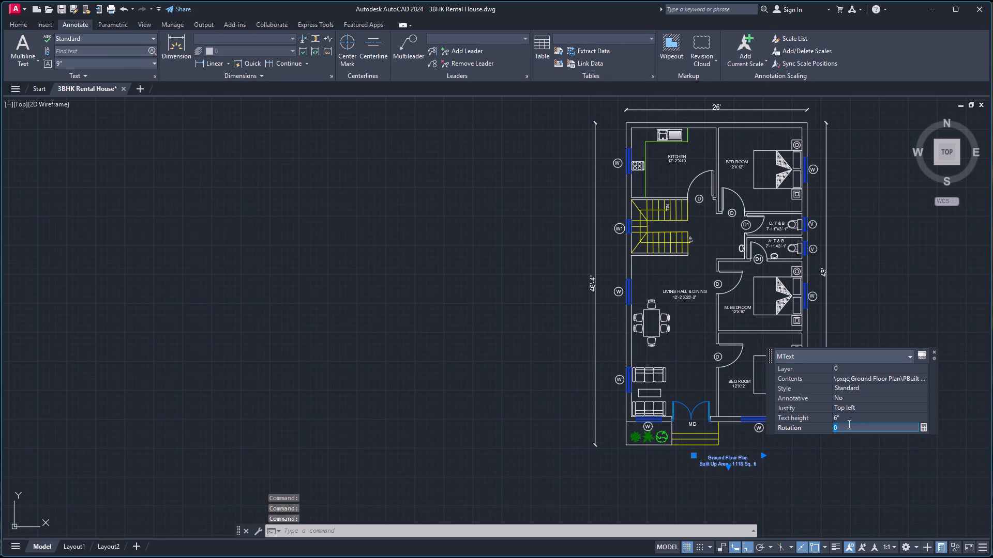
key(Escape)
key(Escape)
click(933, 349)
click(934, 353)
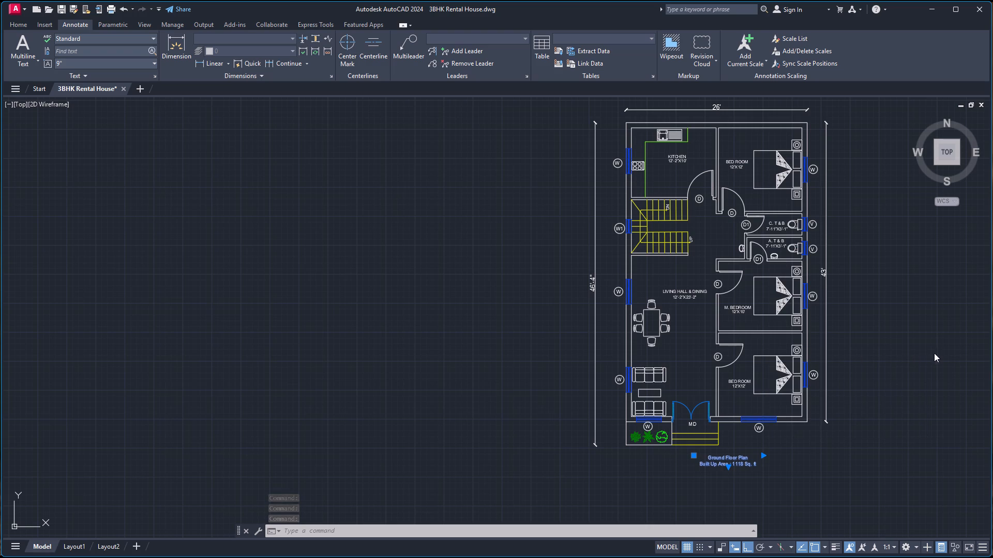
Move the plan title freely to beside the entrance steps, just below the front bedroom's window tag.
click(695, 455)
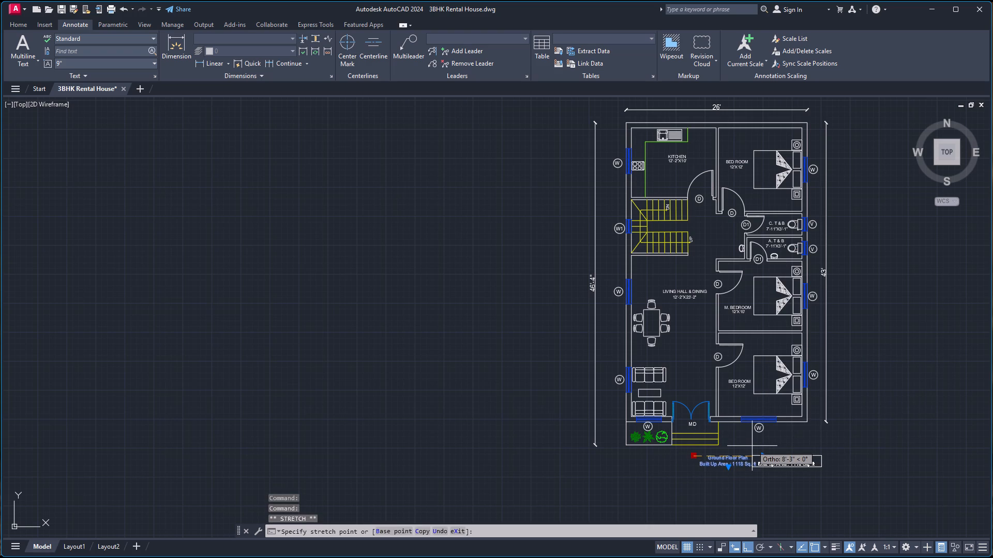
key(F8)
scroll(753, 447, up, 4)
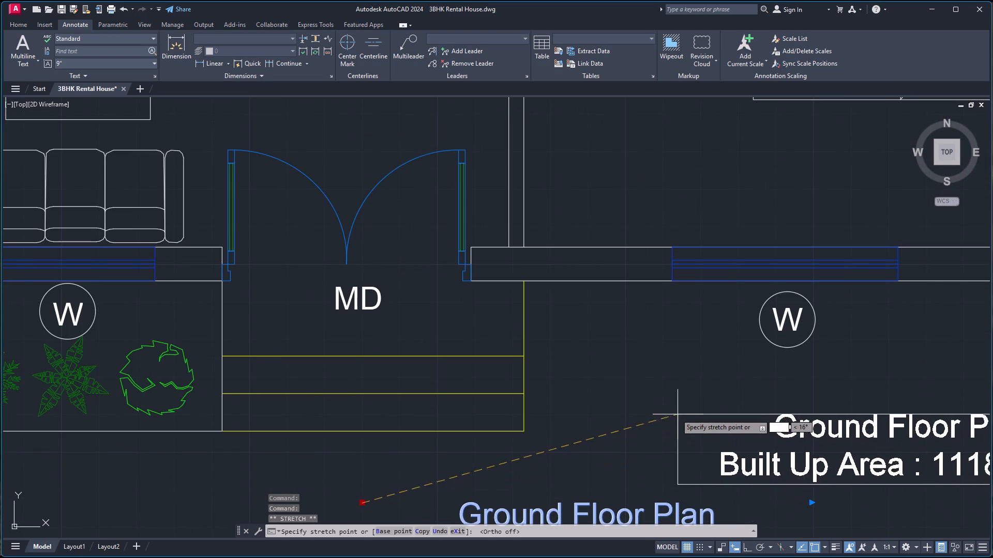
click(624, 387)
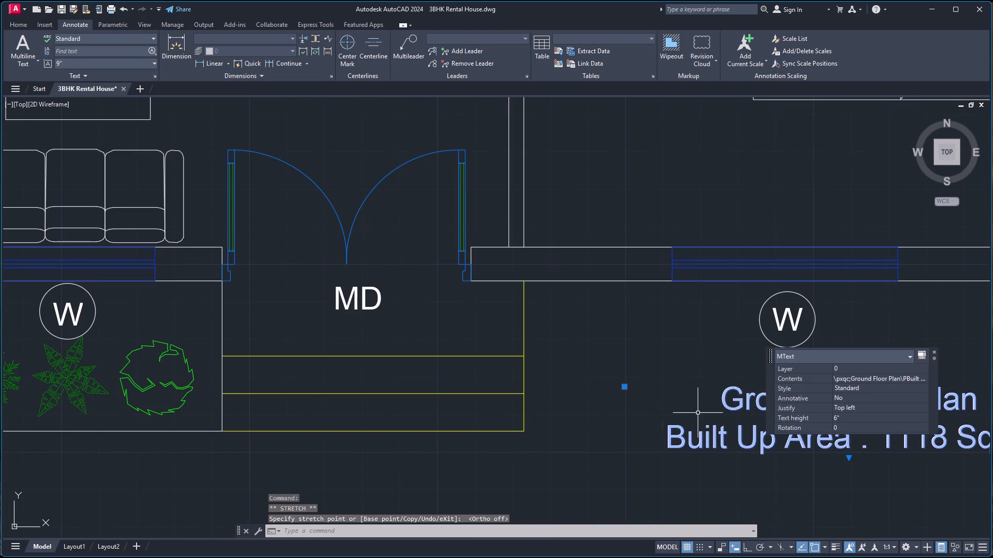
scroll(699, 416, down, 4)
key(Escape)
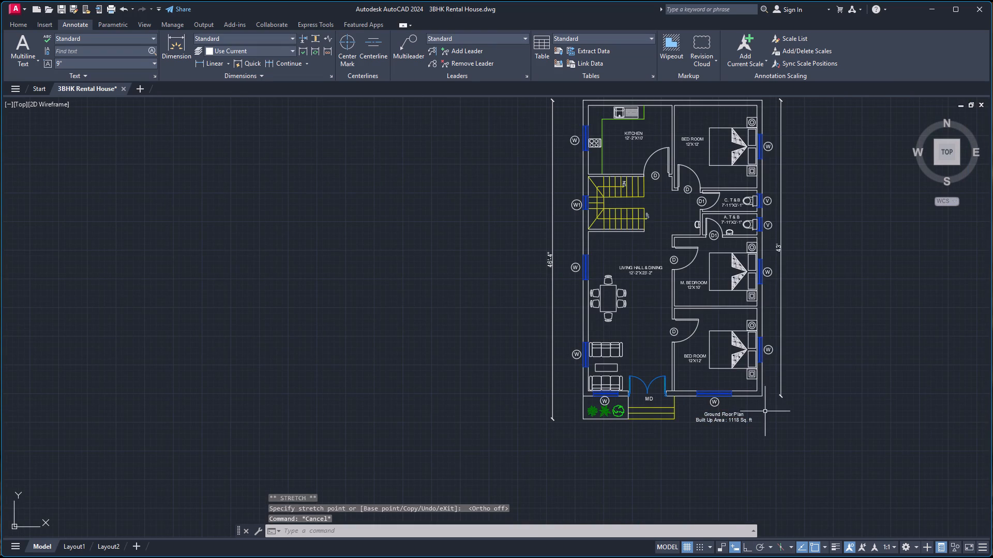
Rename the A-Door layer as "Main Door".
scroll(766, 394, down, 2)
scroll(798, 229, up, 1)
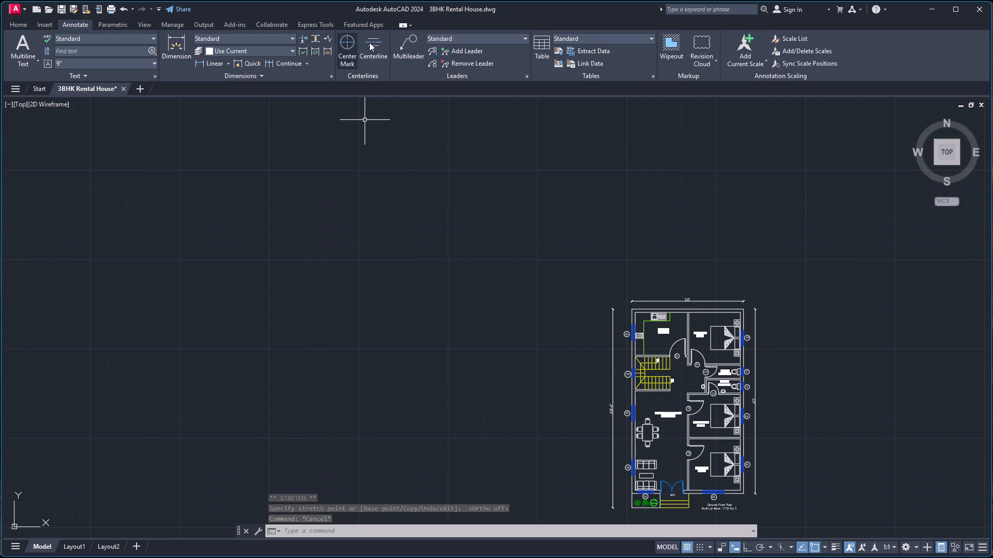
click(21, 22)
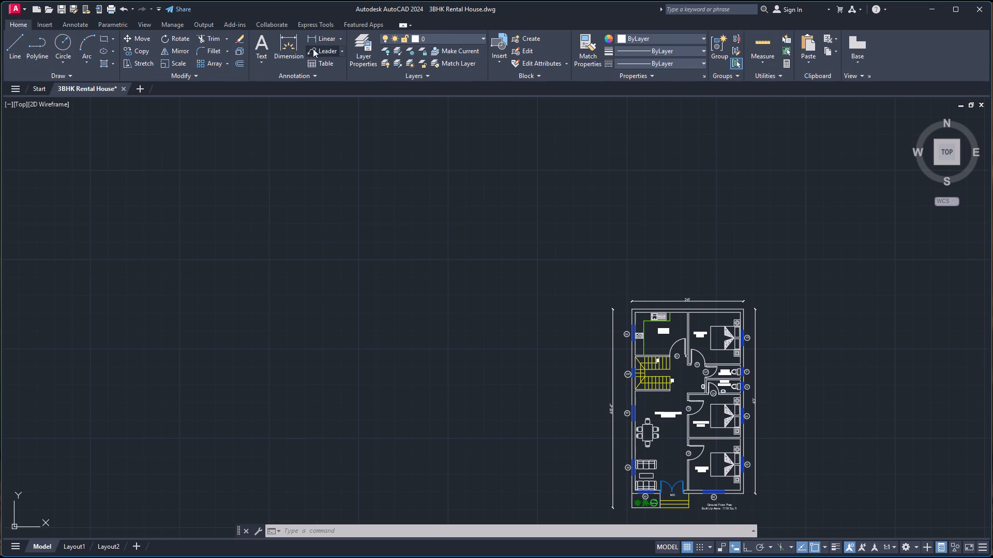
click(369, 44)
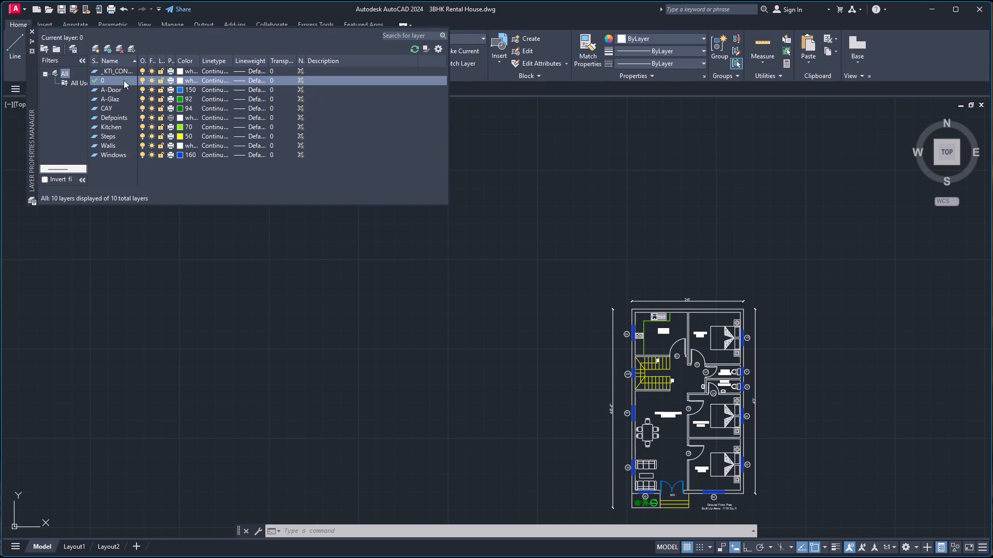
click(115, 89)
right_click(115, 89)
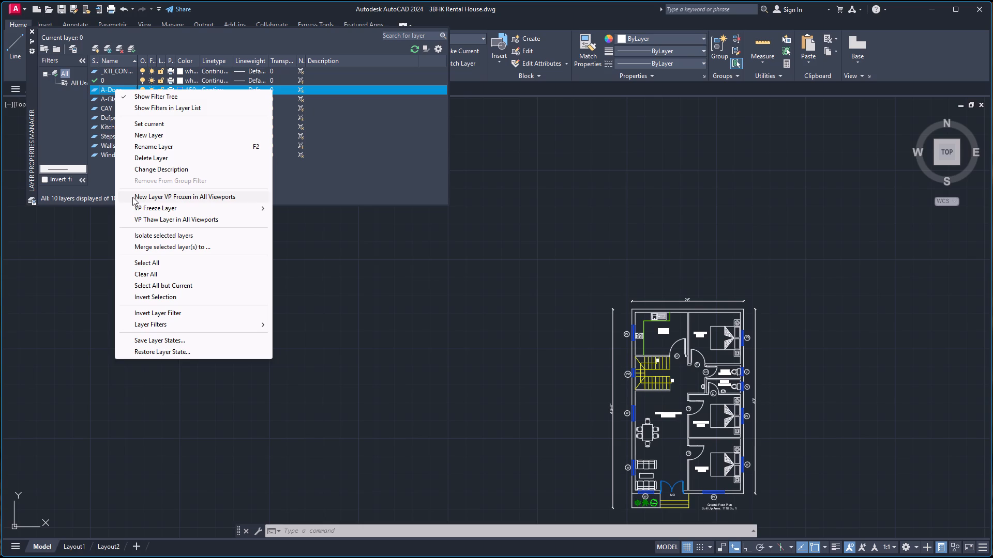
click(159, 145)
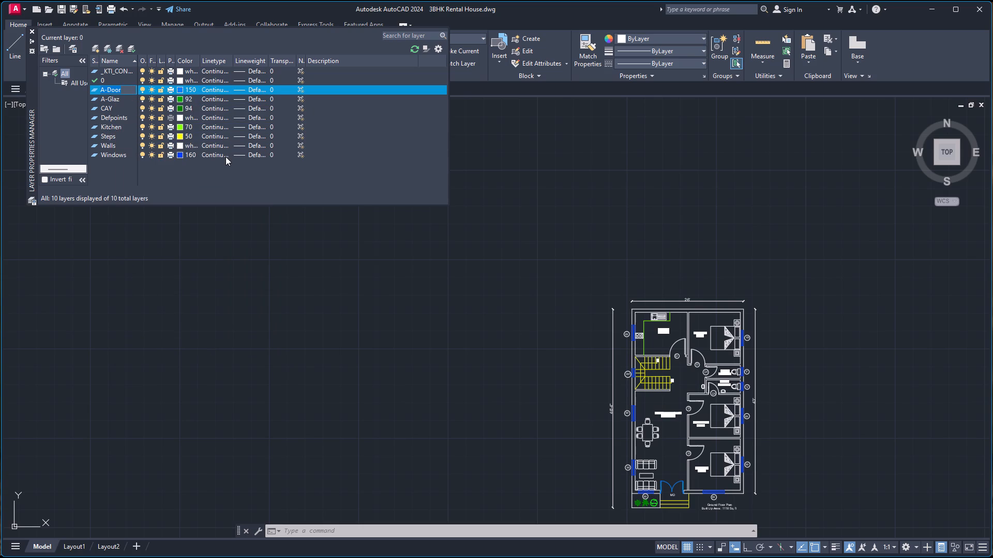
text(Main)
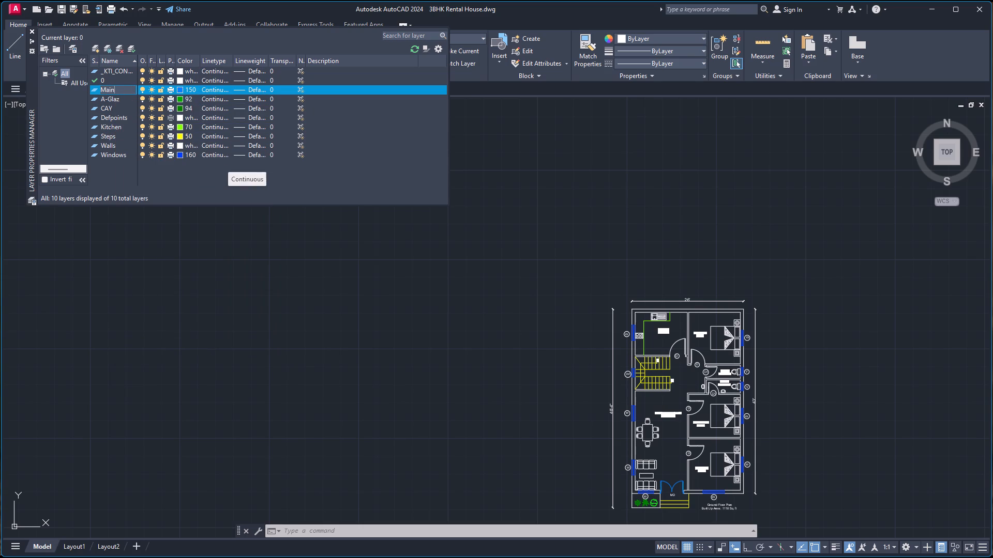
key(space)
key(shift+d)
text(oor)
key(Return)
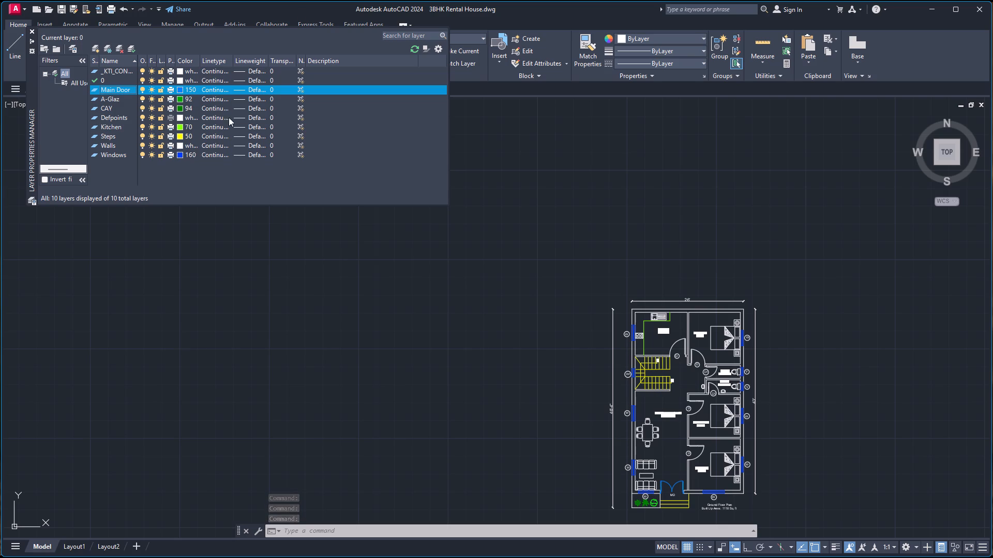
Create a new layer named "Doors".
click(99, 48)
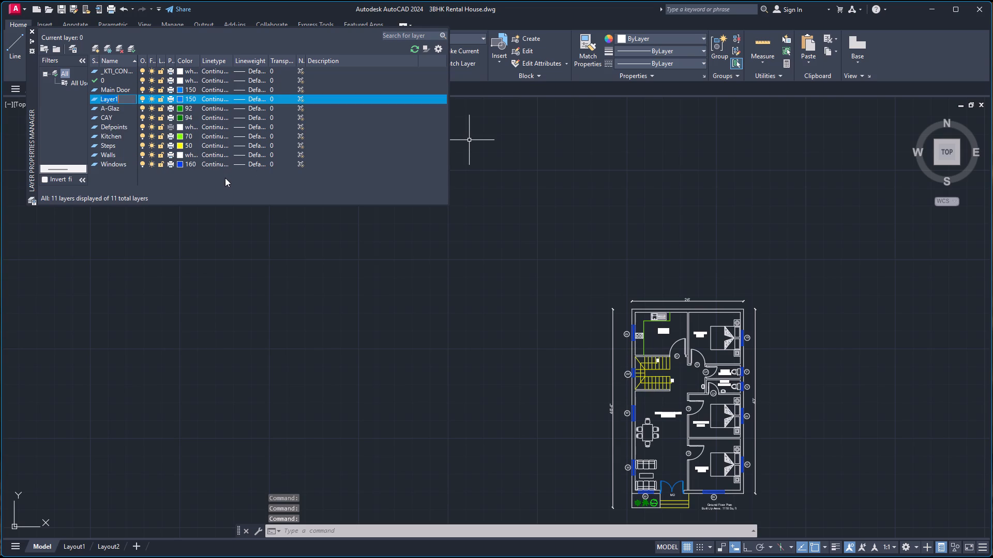
text(Doors)
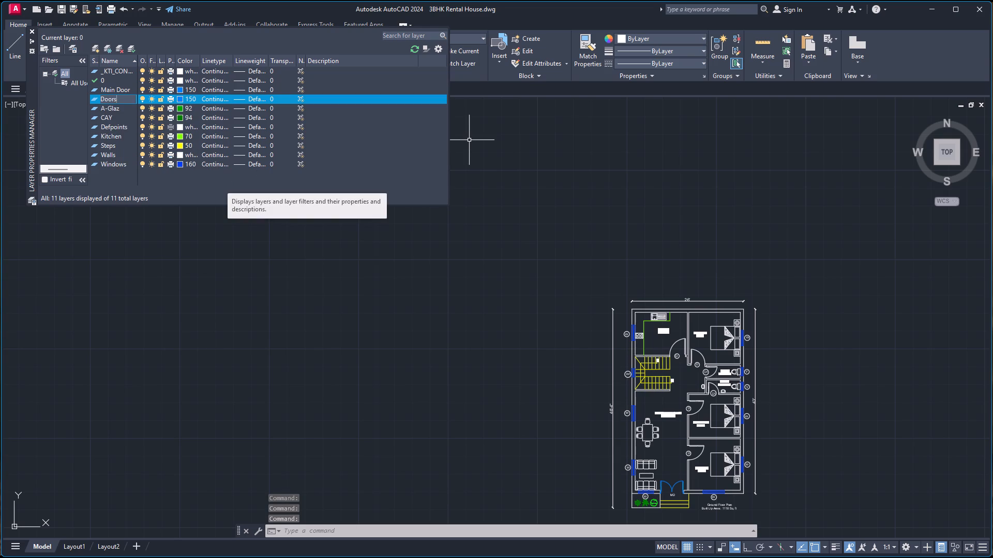
key(Return)
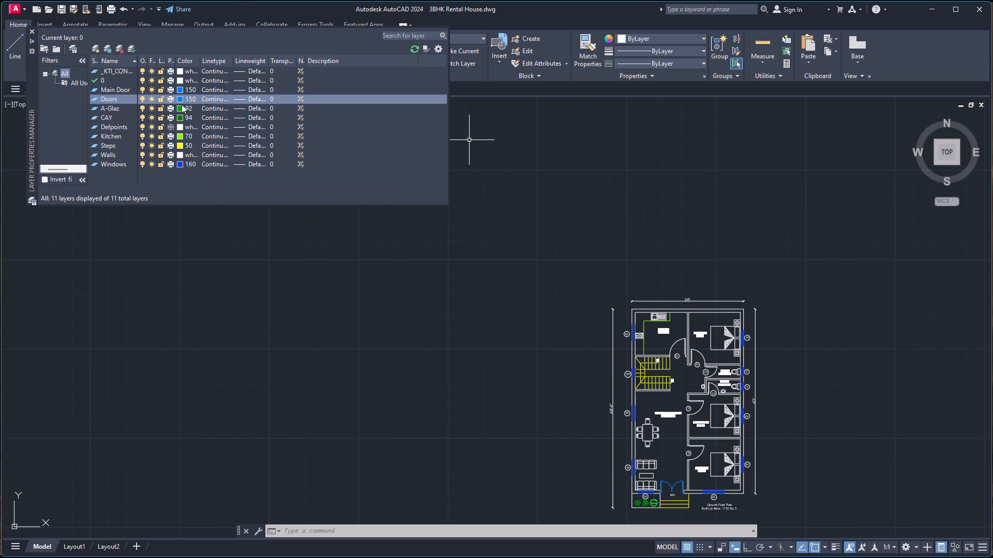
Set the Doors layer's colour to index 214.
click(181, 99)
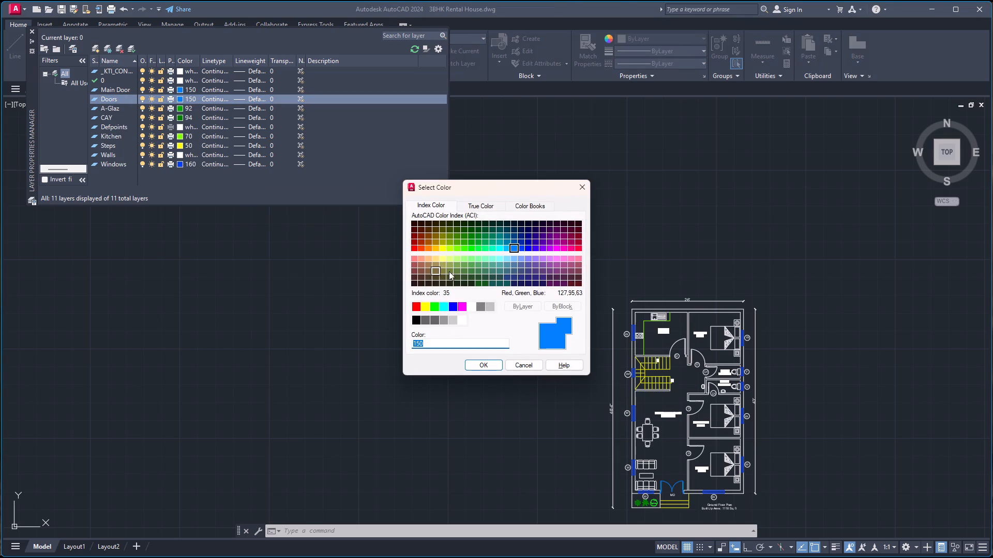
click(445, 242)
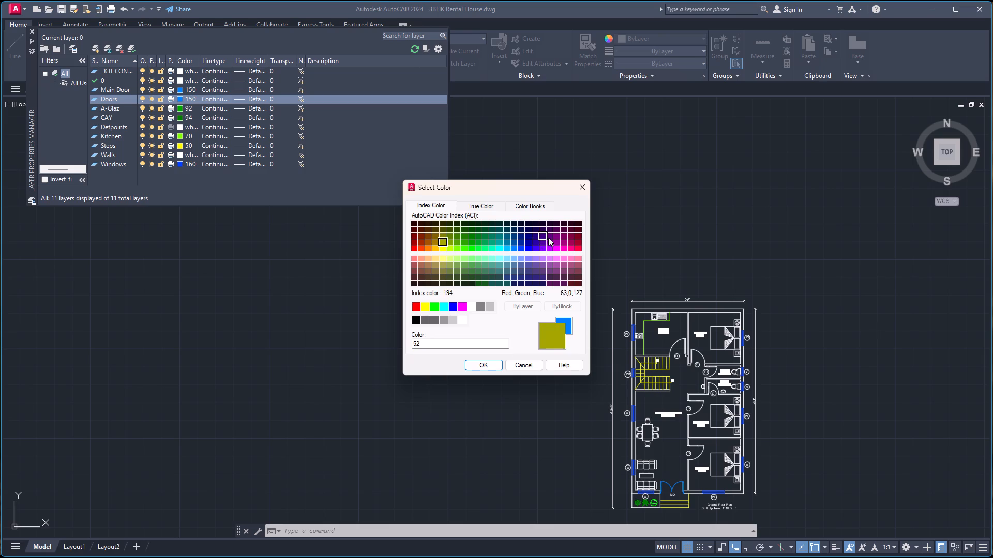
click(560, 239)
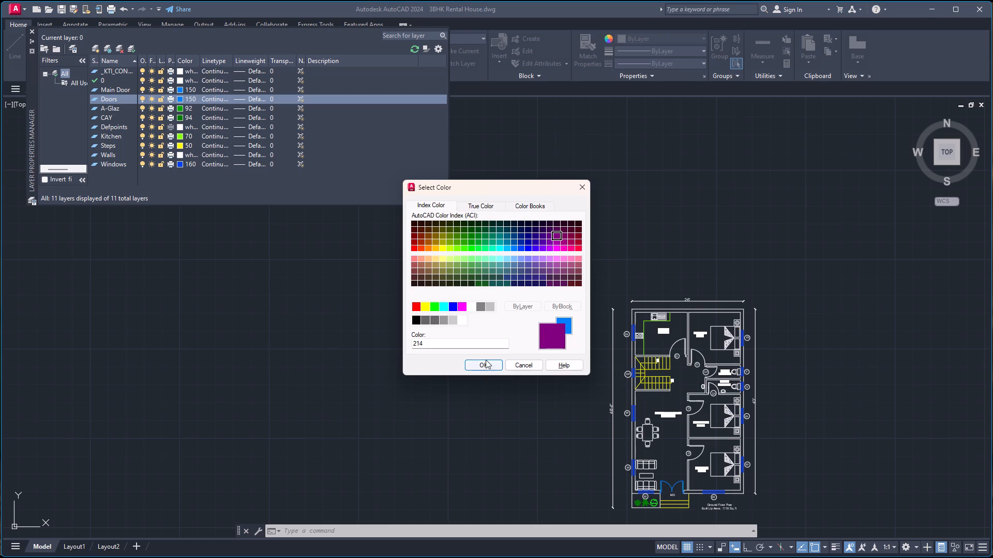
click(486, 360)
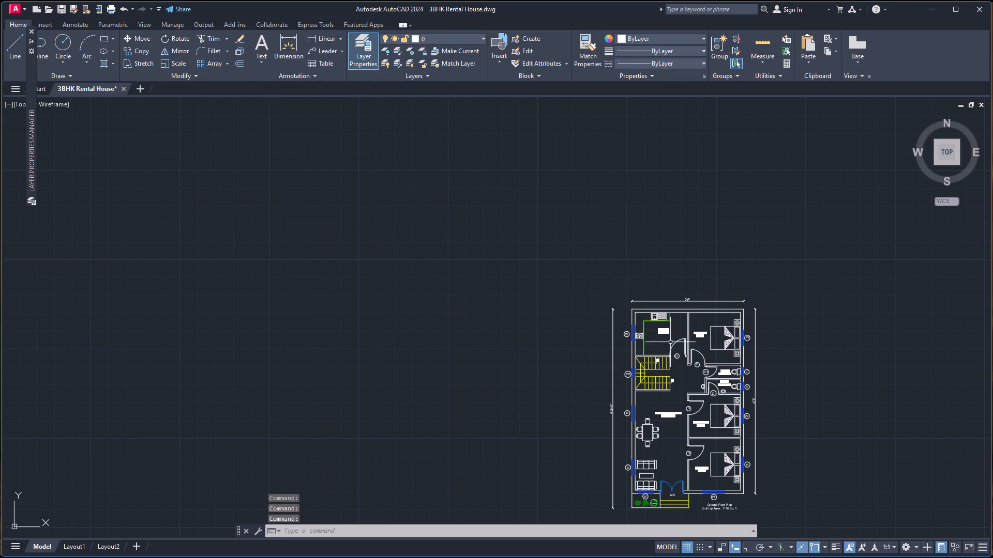
Assign the six interior door blocks of the kitchen, bedrooms and toilets to the Doors layer.
click(674, 342)
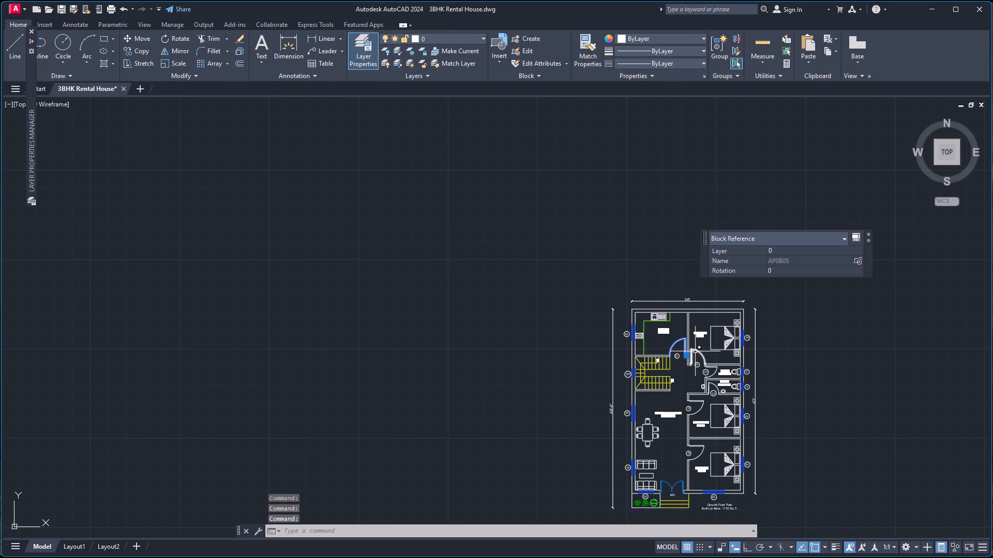
click(695, 351)
click(715, 372)
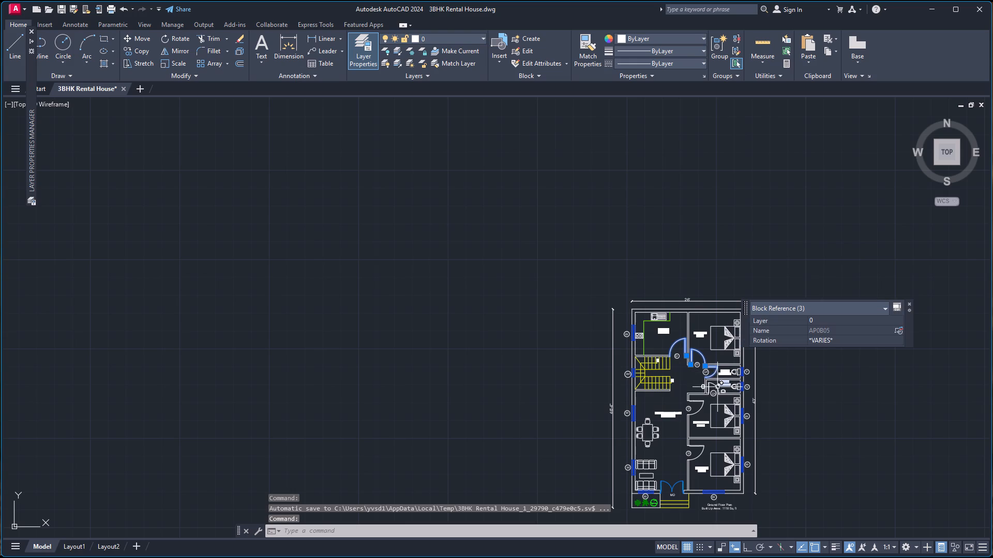
click(715, 384)
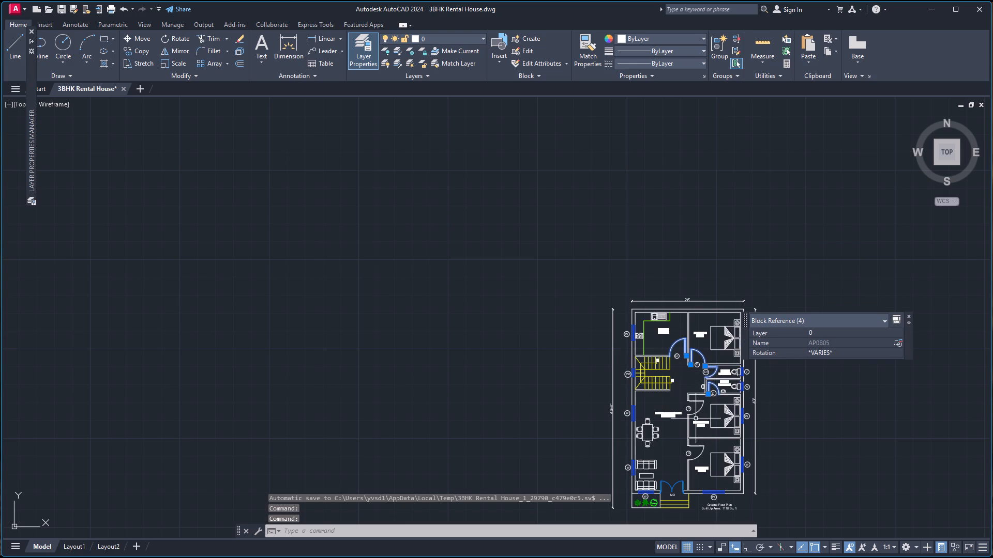
click(699, 411)
click(703, 446)
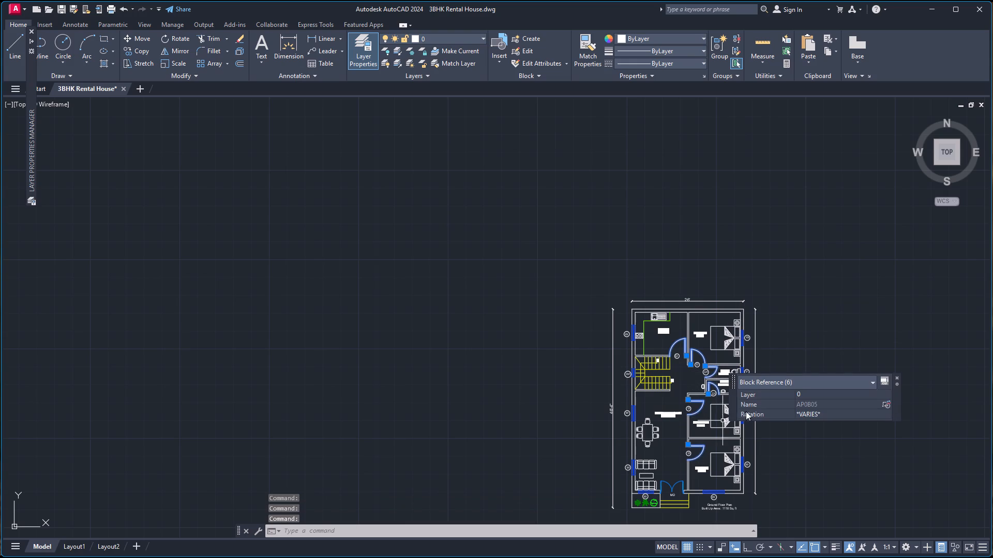
double_click(811, 393)
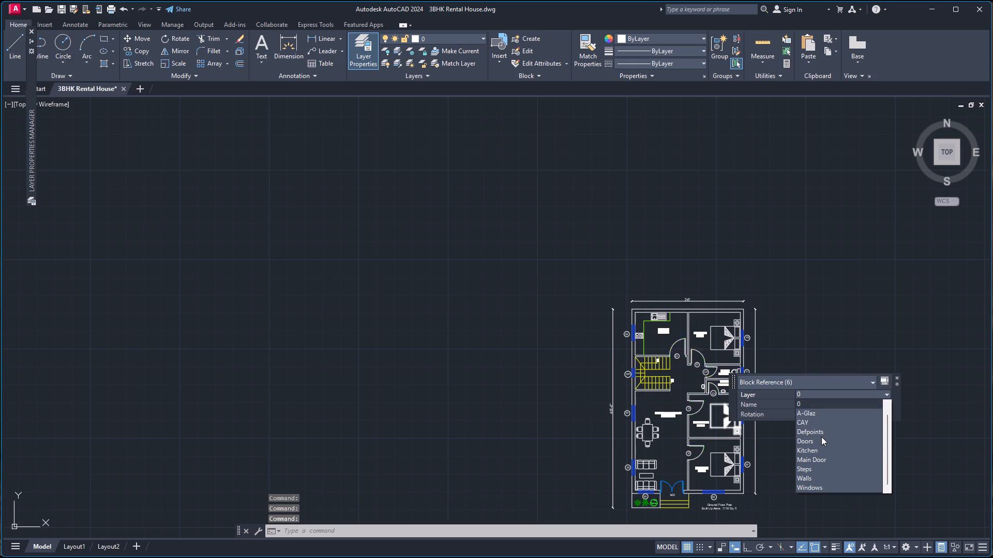
click(814, 442)
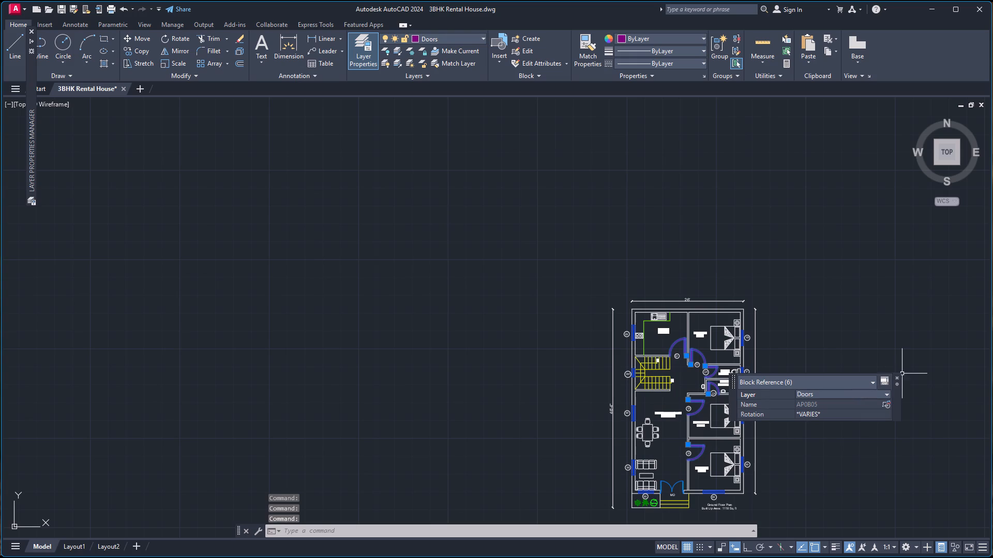
click(896, 378)
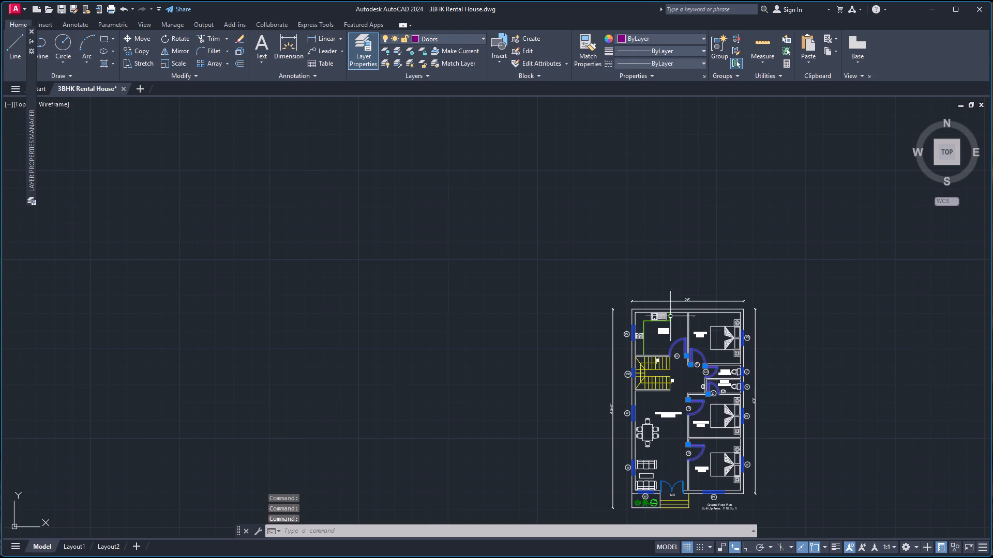
Set the Doors layer's colour to index 240.
click(30, 40)
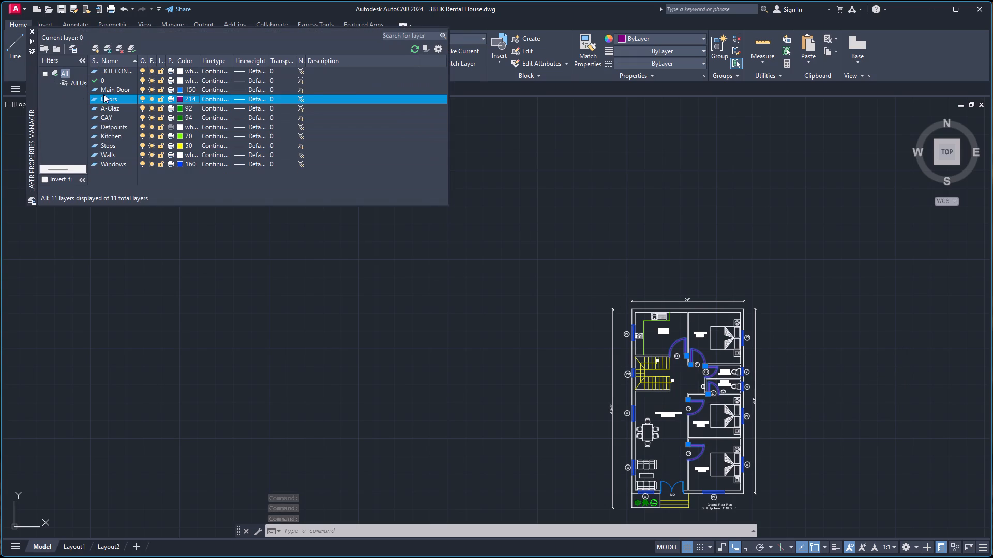
click(179, 99)
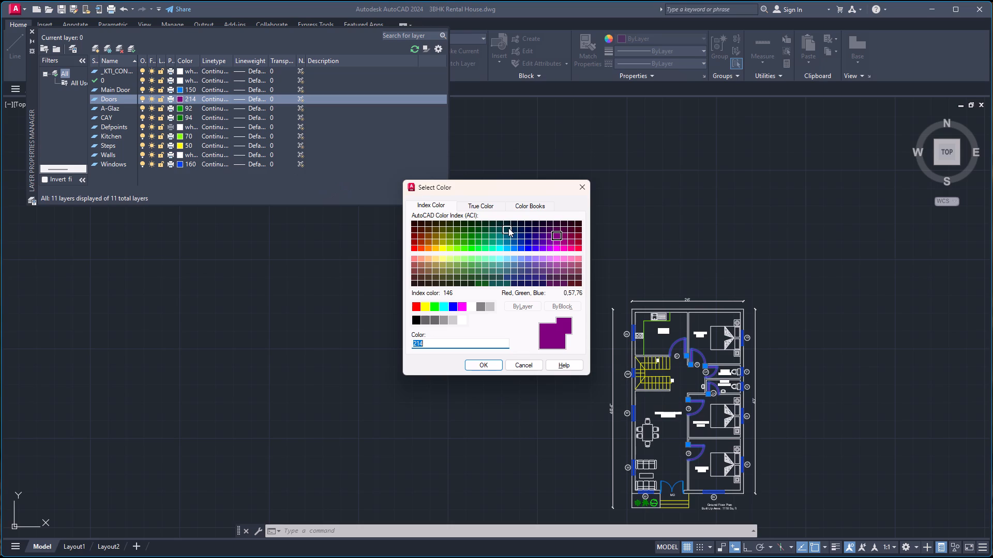
click(579, 247)
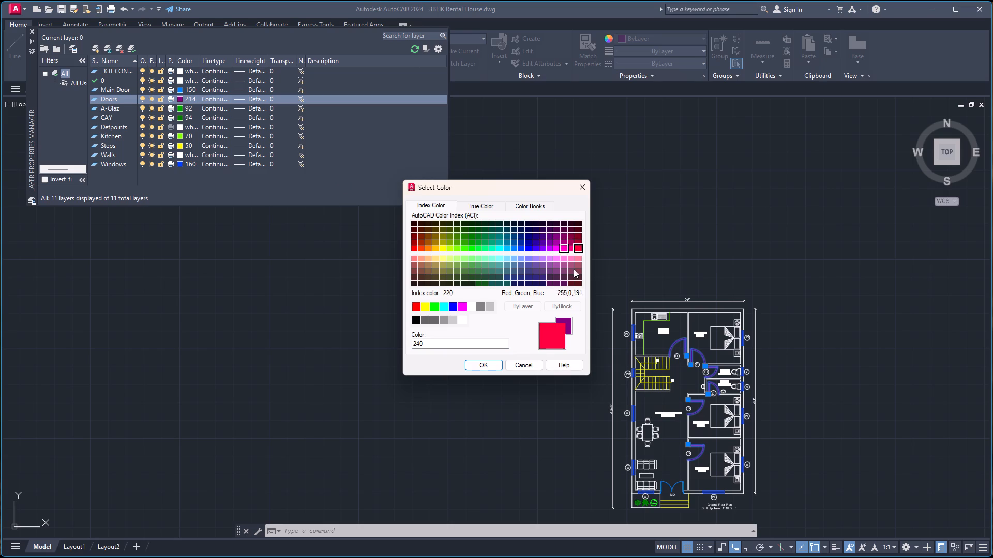
click(482, 363)
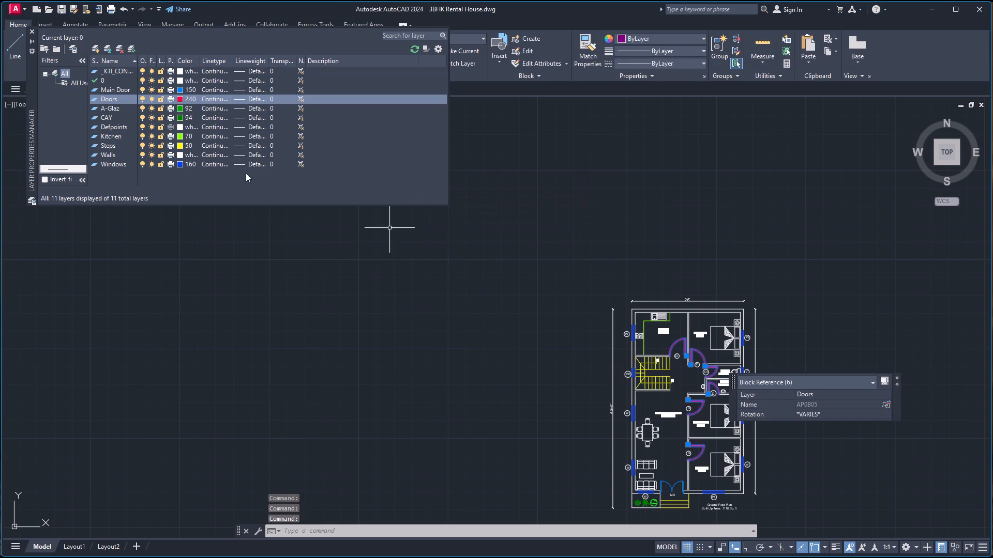
Make the Doors layer current and clear the door selection.
click(133, 51)
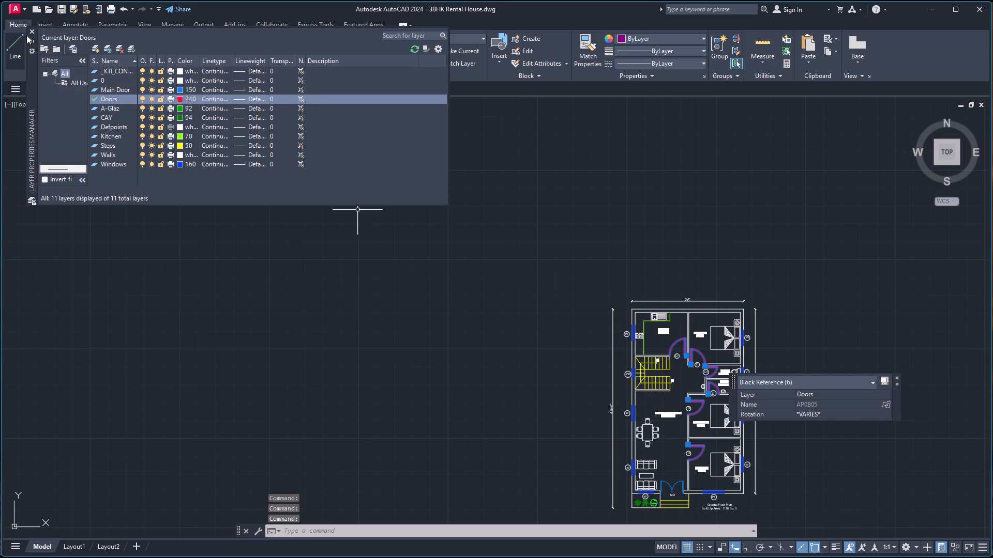
click(35, 32)
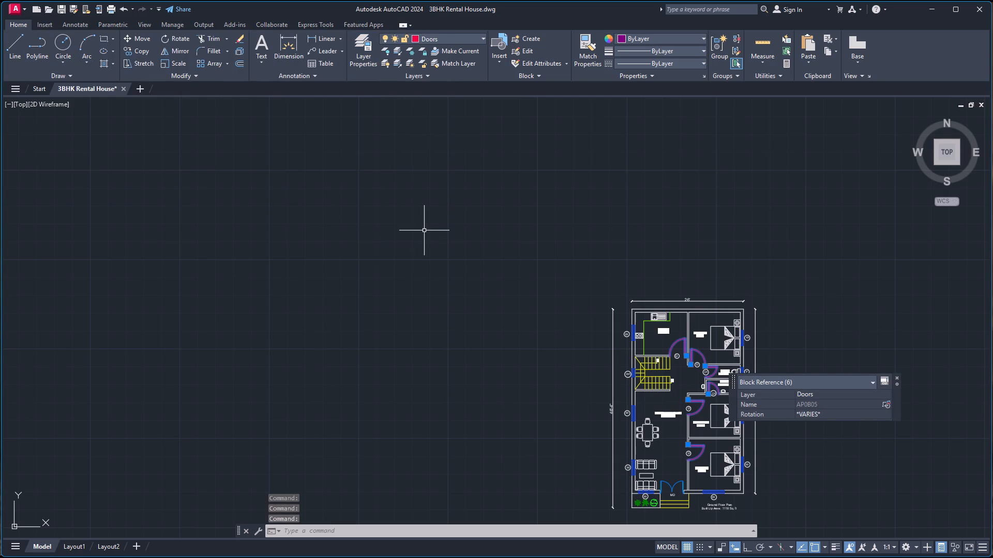
key(Escape)
Create a new layer named "Hatch" with colour index 30.
scroll(792, 497, up, 1)
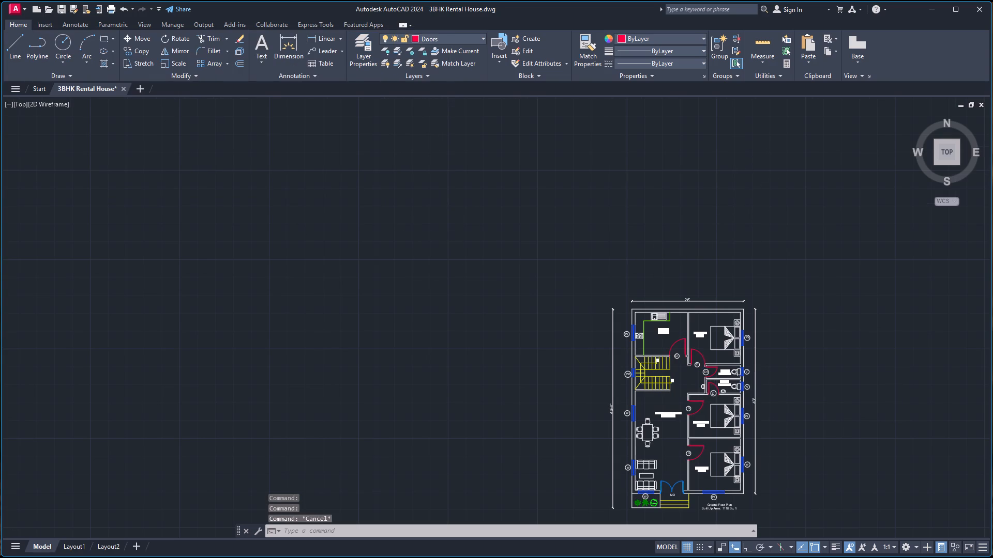
scroll(792, 496, up, 1)
scroll(742, 459, up, 1)
scroll(544, 287, down, 1)
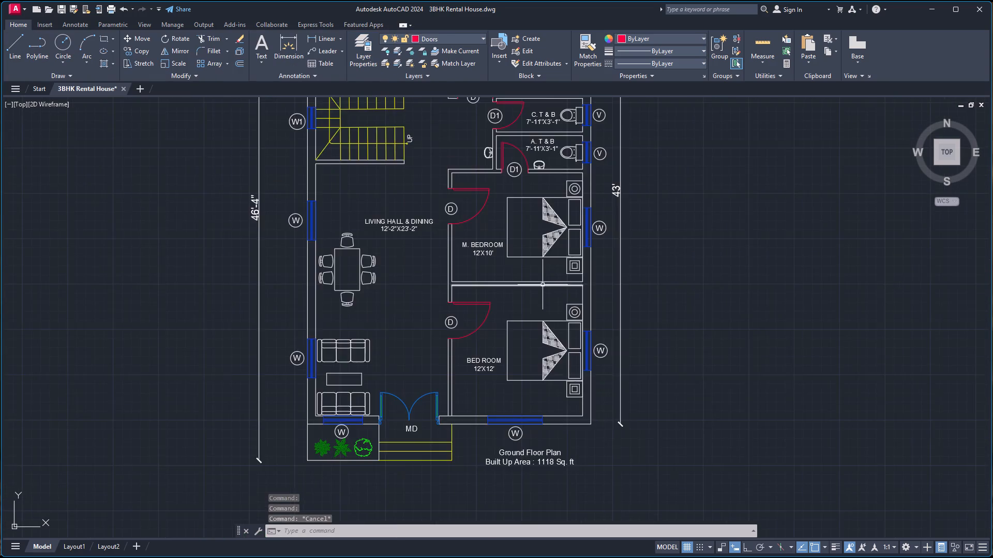
scroll(543, 283, down, 2)
scroll(500, 167, up, 1)
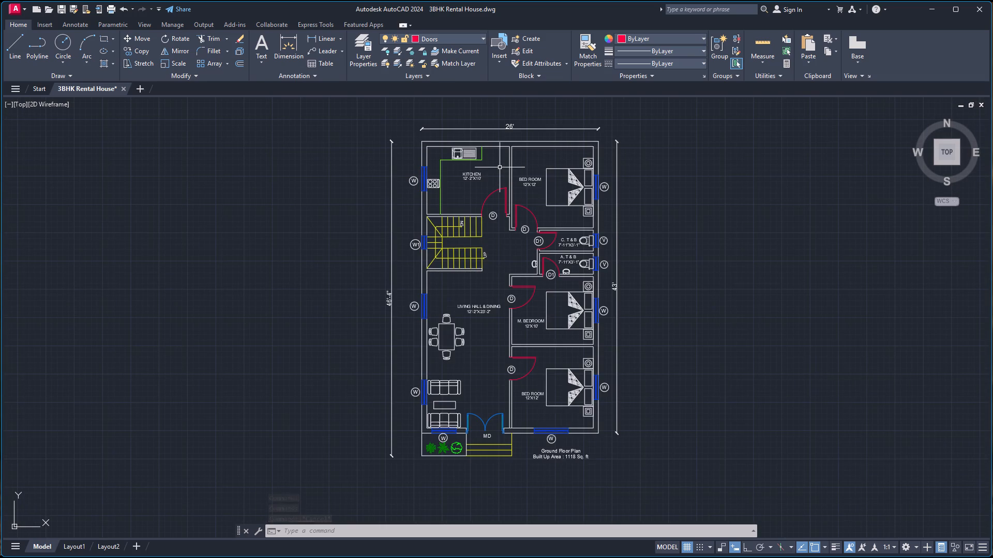
click(364, 54)
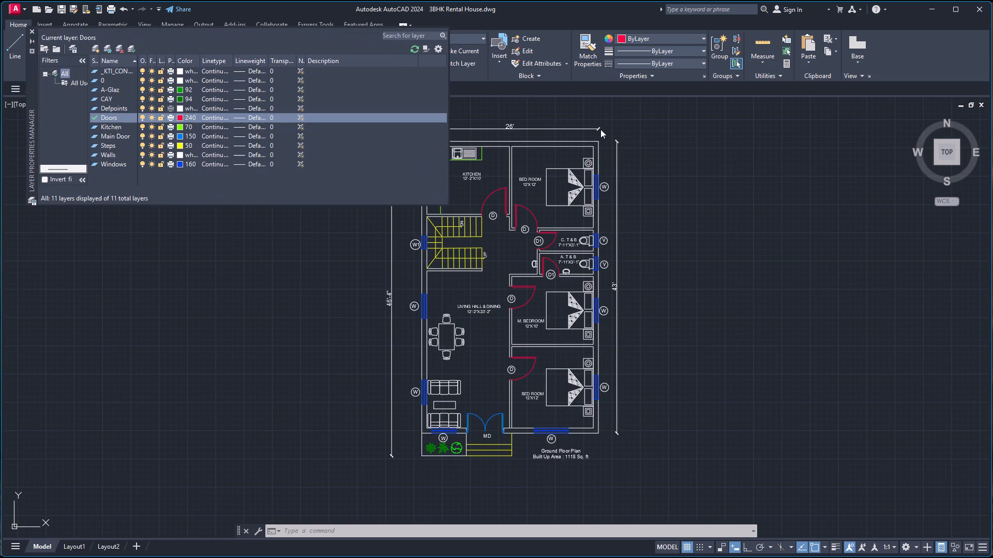
click(95, 45)
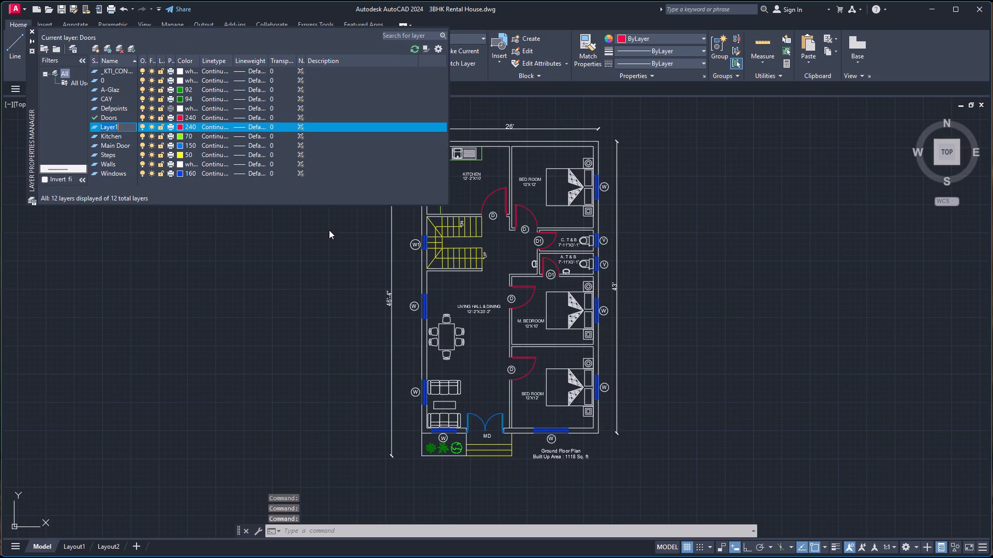
text(Hatch)
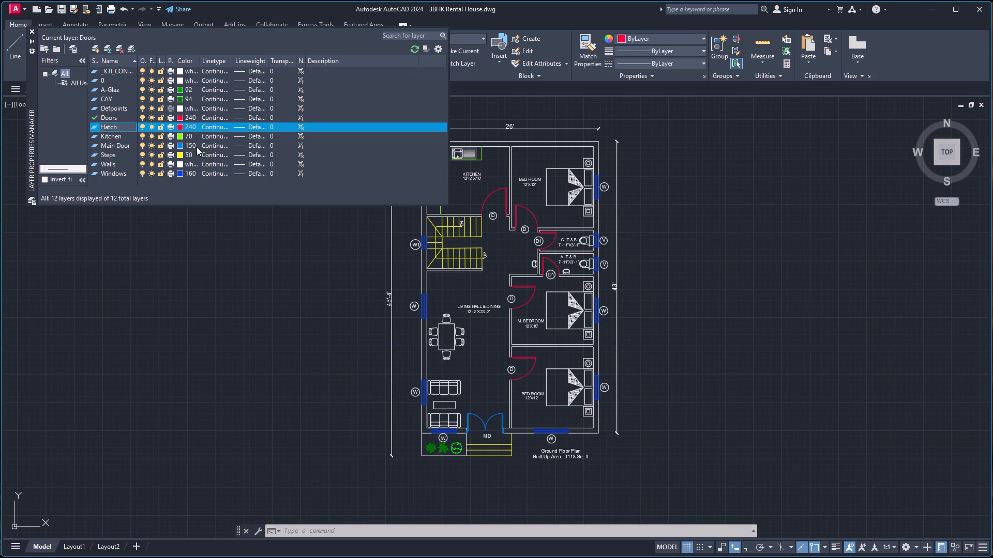
click(179, 125)
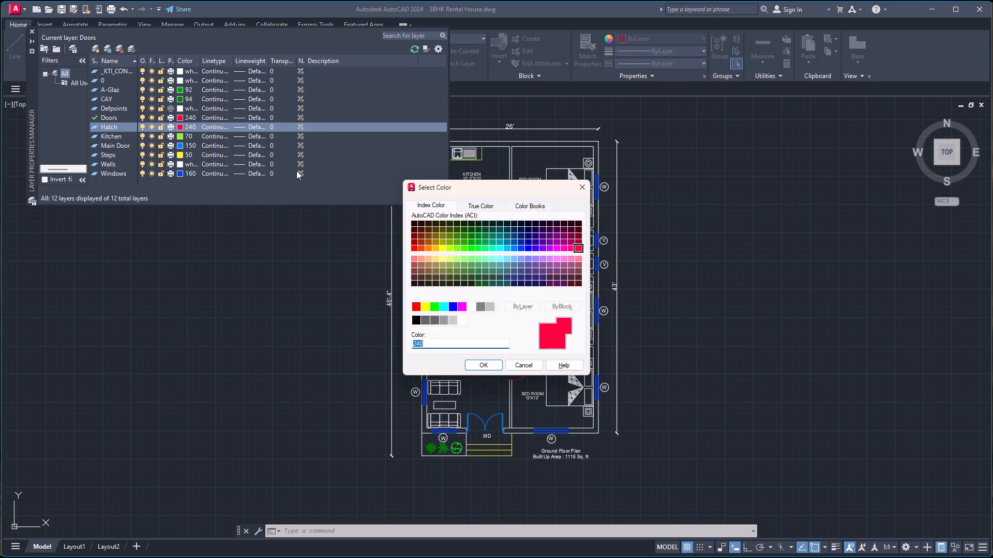
click(429, 249)
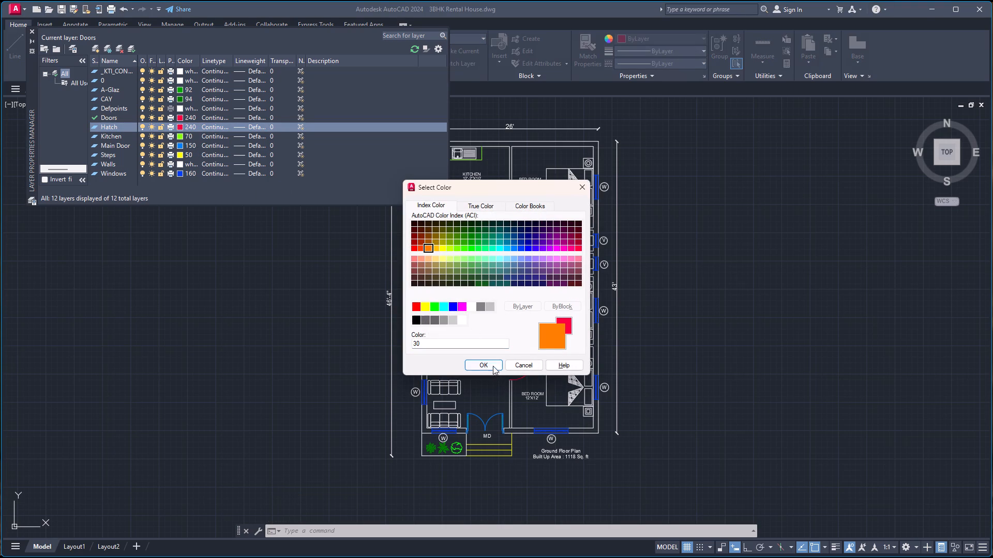
click(493, 361)
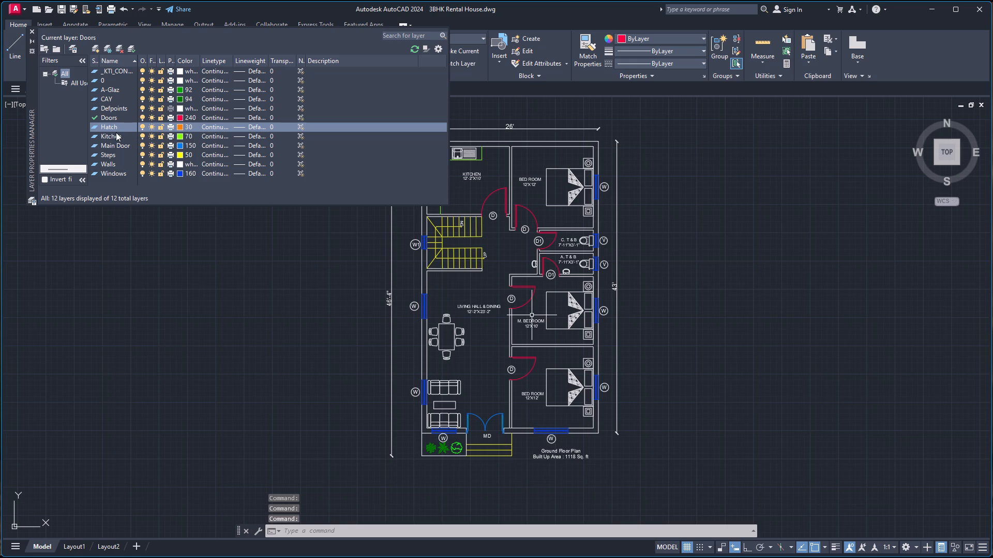
Make the Hatch layer current.
double_click(118, 126)
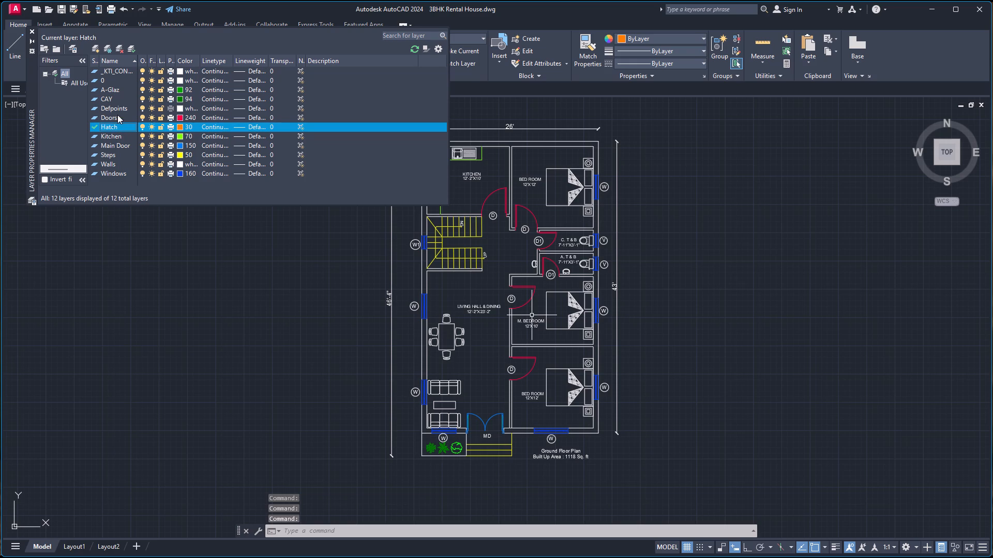
click(34, 29)
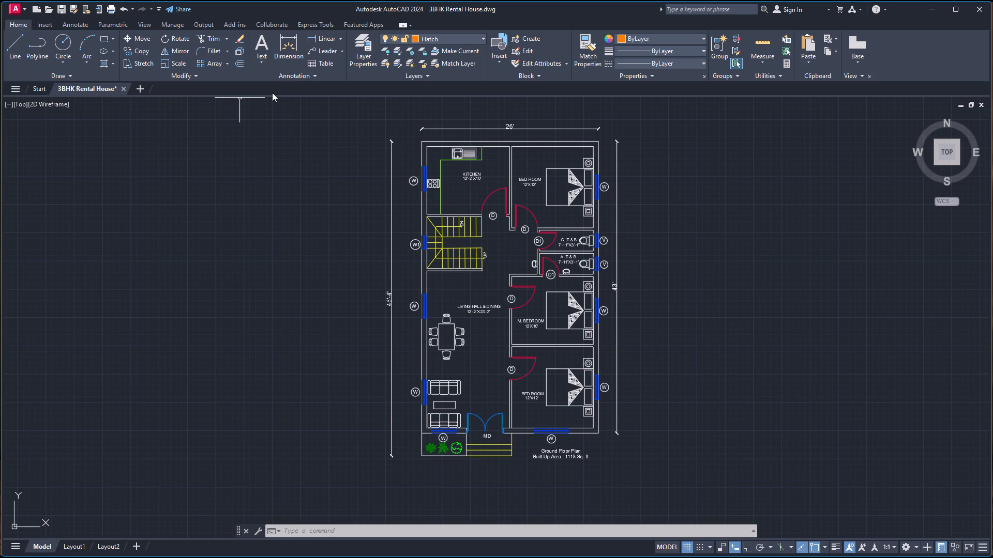
Hatch the plan's top wall, the connected bedroom and toilet walls, and all the left outer wall segments with a solid pattern at transparency 40.
key(h)
key(Return)
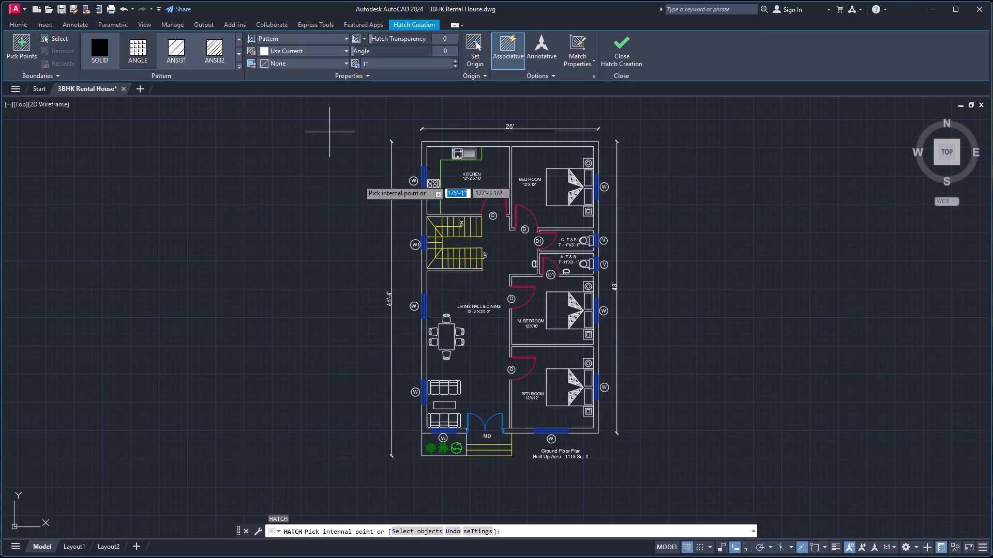
click(101, 58)
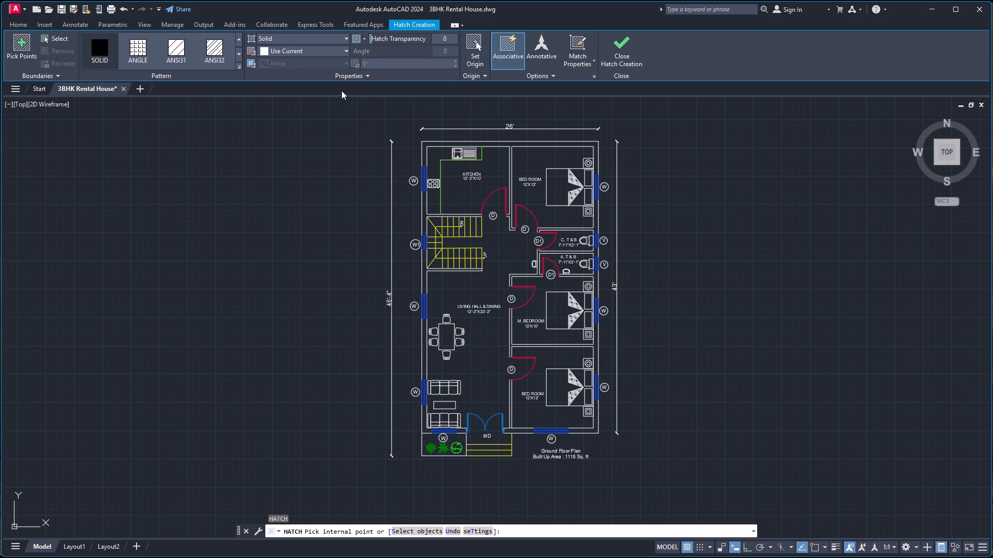
click(444, 40)
text(40)
key(Return)
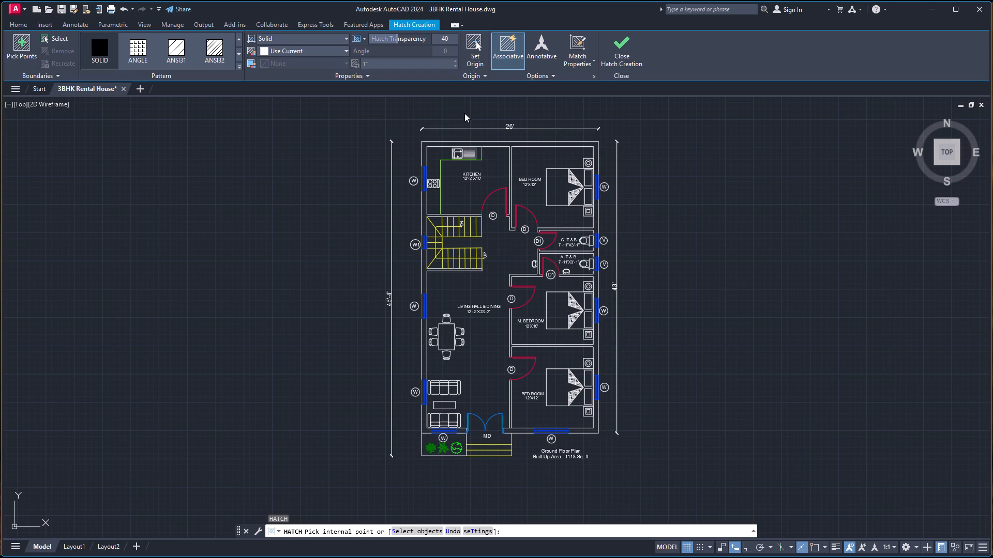
click(552, 144)
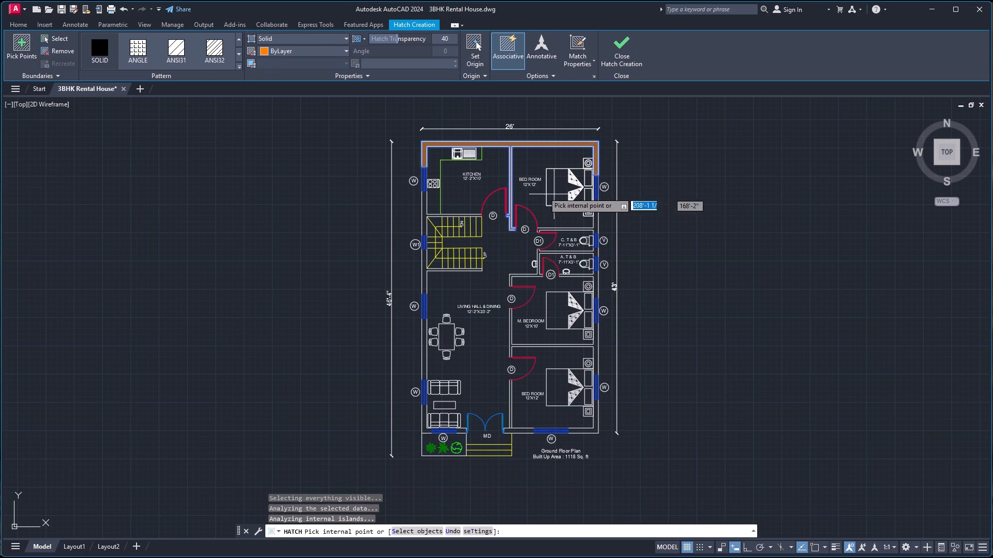
click(597, 218)
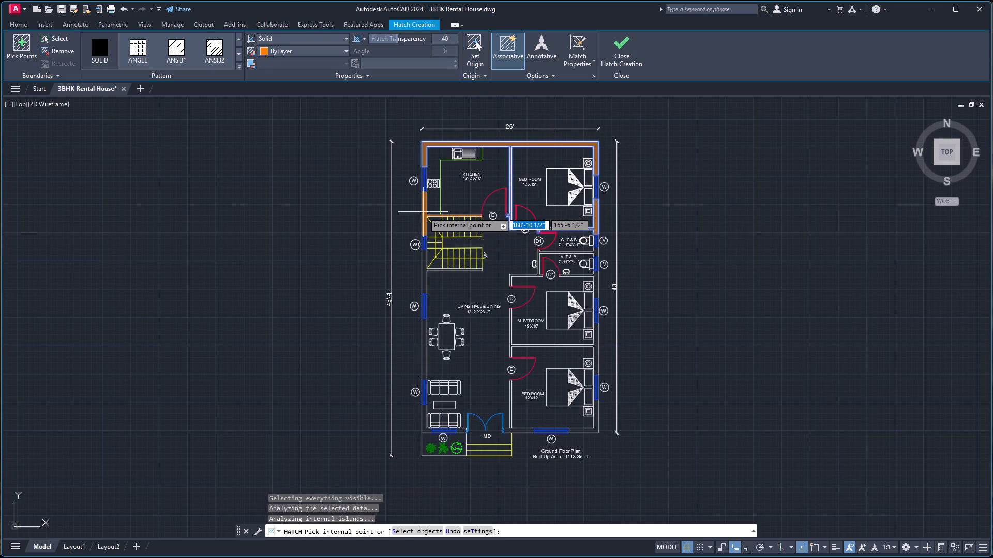
click(423, 212)
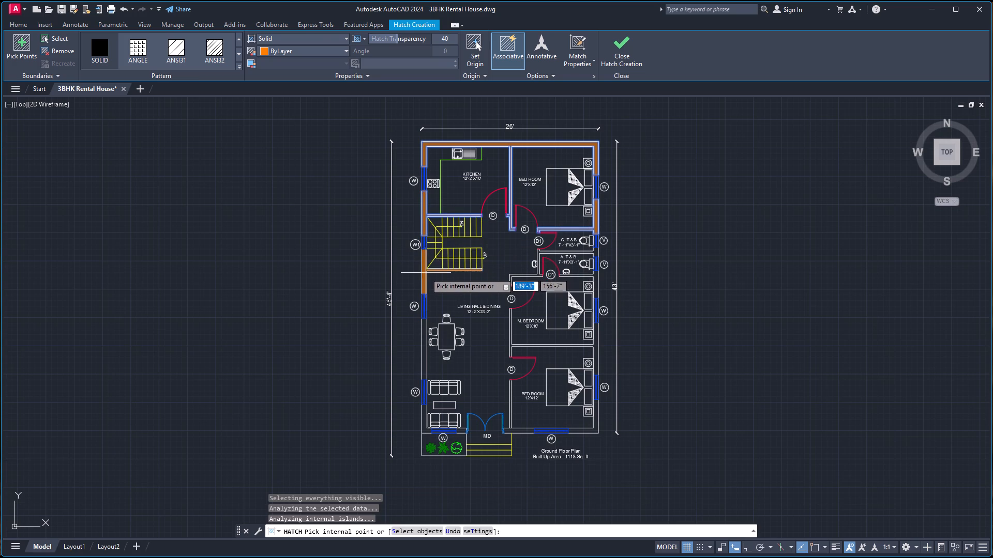
click(425, 274)
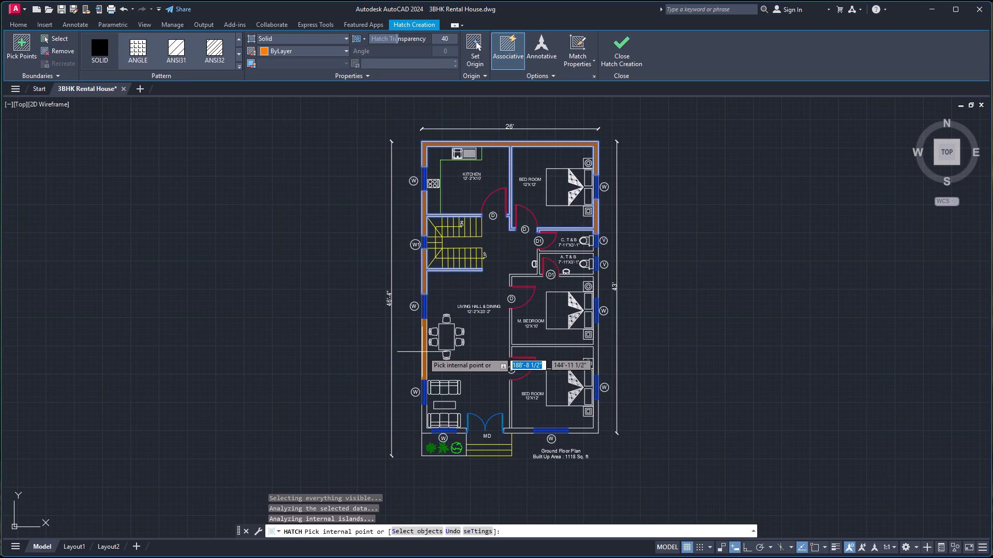
click(423, 352)
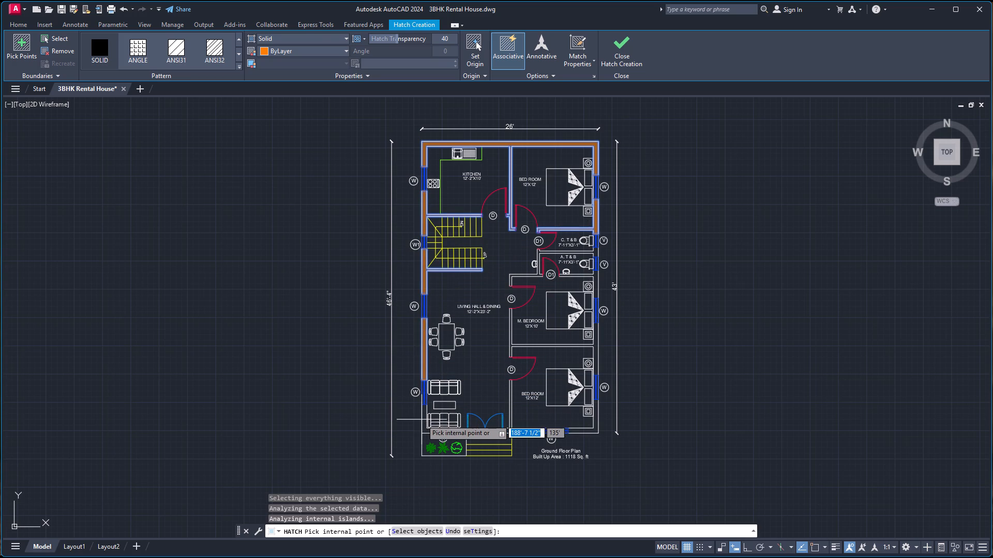
click(425, 416)
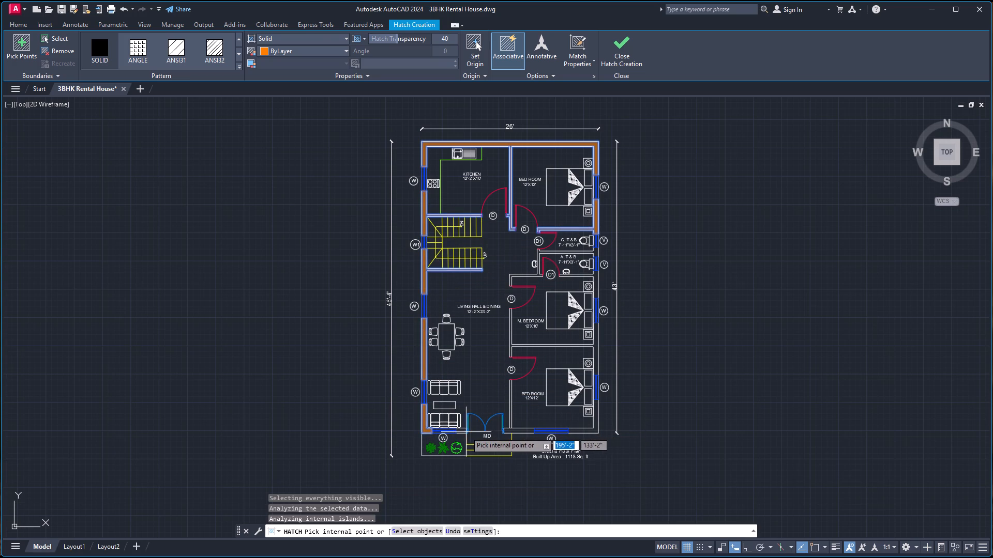
Add the wall segments on both sides of the main door, the lower bedroom's living hall partition and its outer corner to the solid hatch.
click(464, 432)
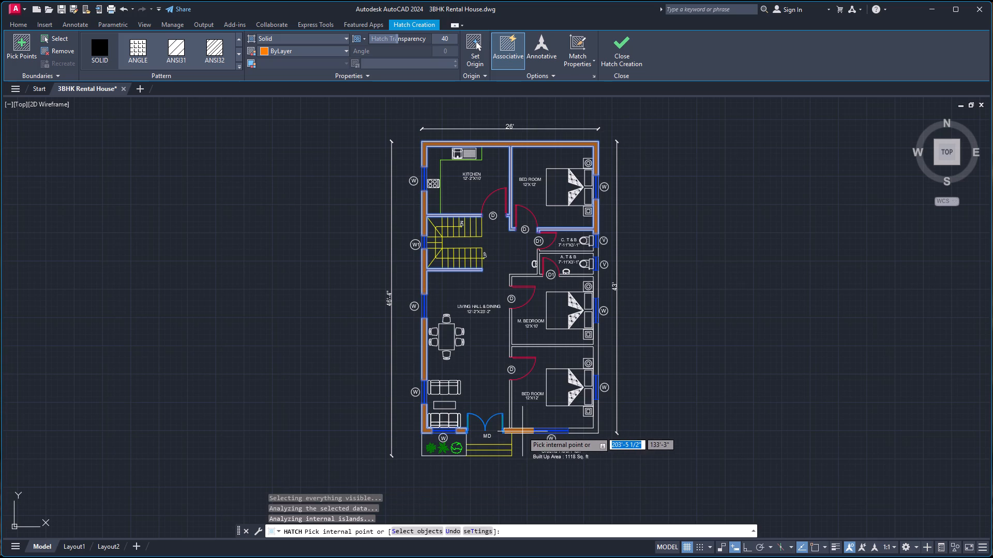
click(522, 431)
scroll(511, 401, up, 4)
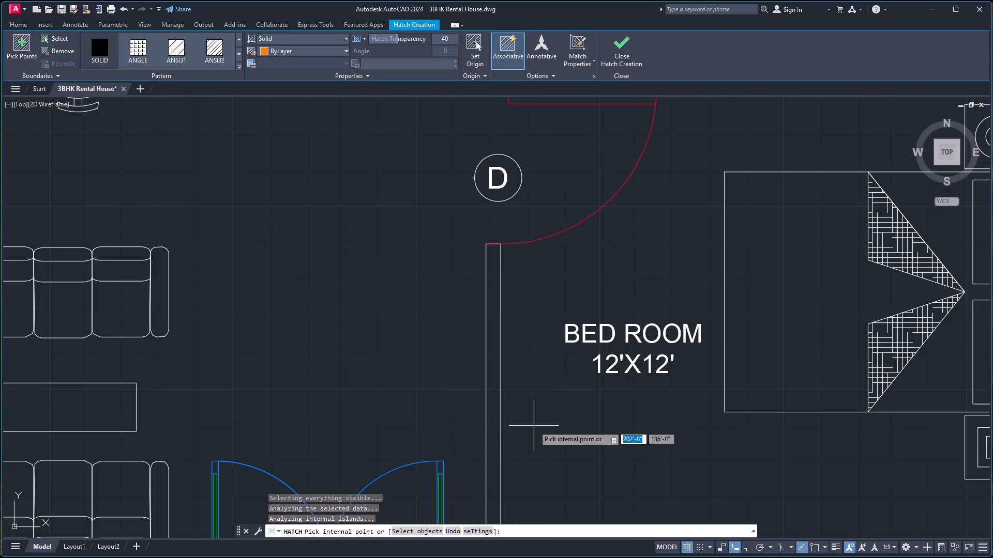
scroll(511, 420, down, 2)
scroll(509, 440, up, 2)
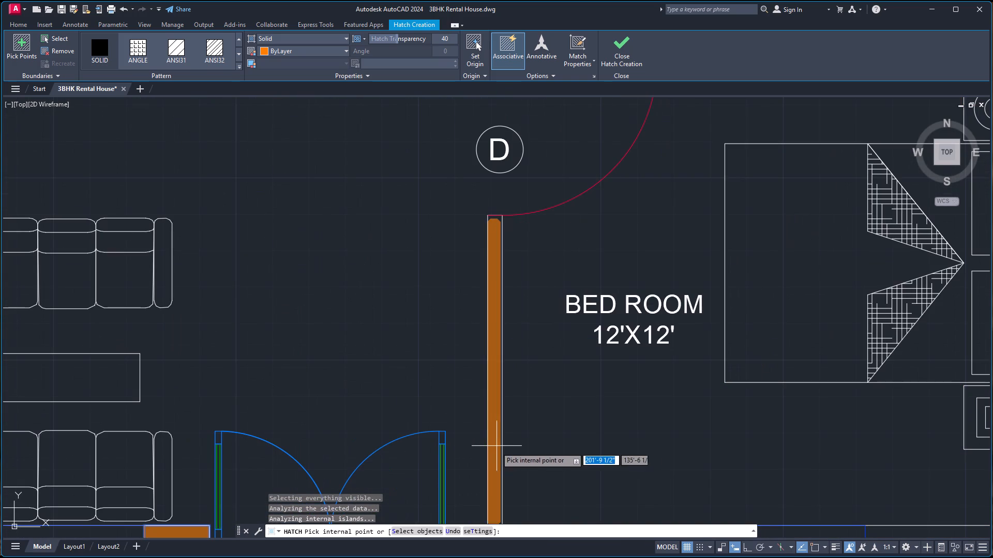
click(495, 448)
scroll(568, 383, down, 4)
scroll(620, 410, up, 3)
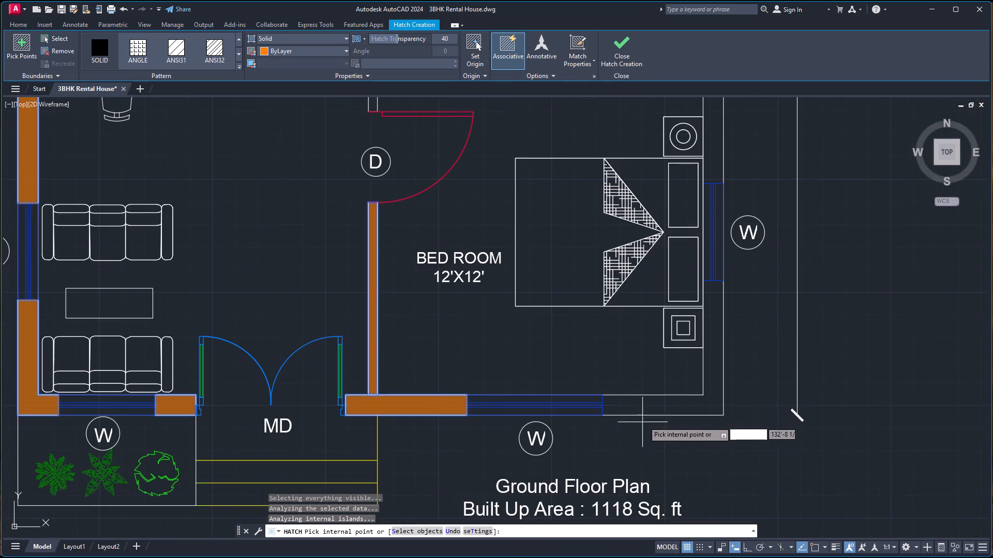
click(714, 406)
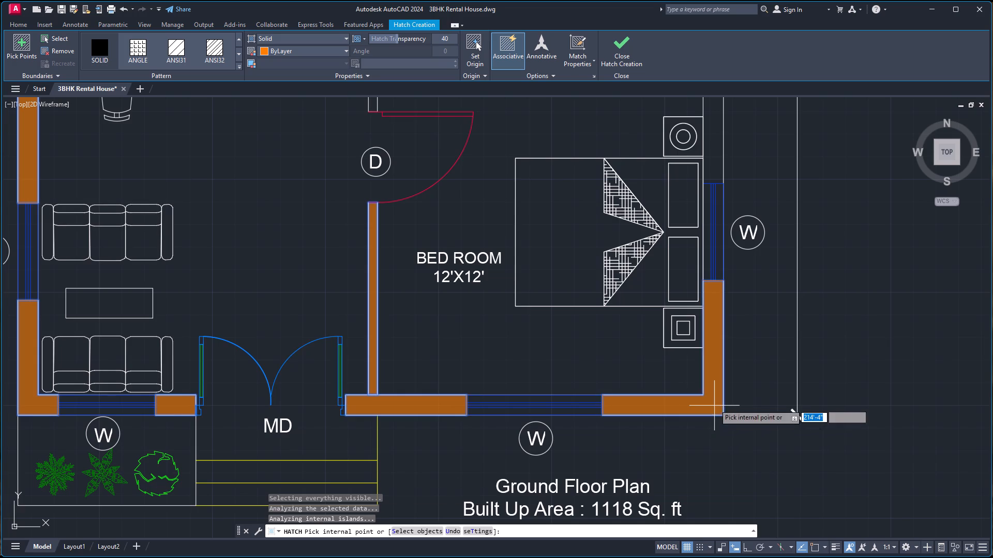
Add the remaining right outer wall segments, the master bedroom's partitions and the connected attached toilet walls to the solid hatch.
scroll(718, 276, down, 2)
scroll(723, 223, up, 2)
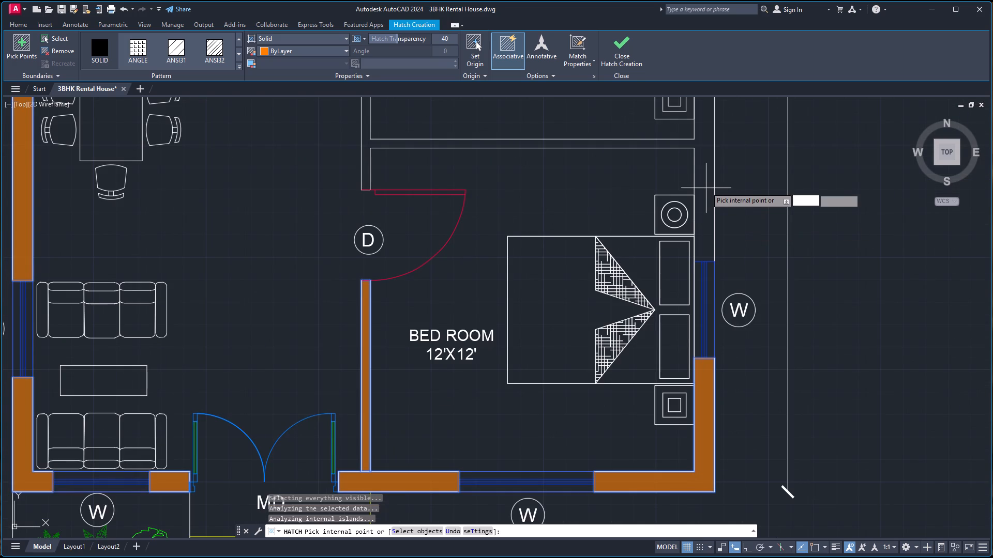
click(705, 162)
scroll(708, 163, down, 5)
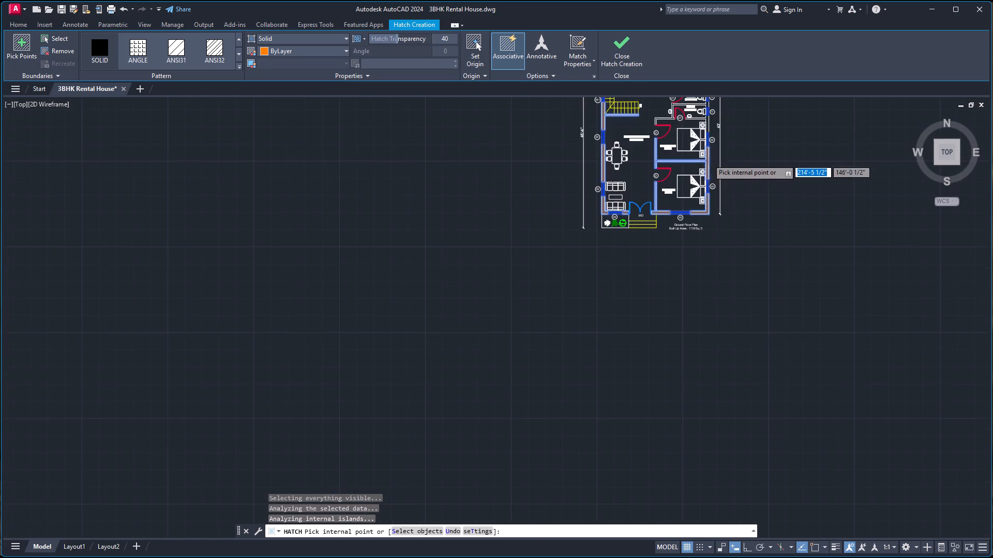
scroll(698, 128, up, 4)
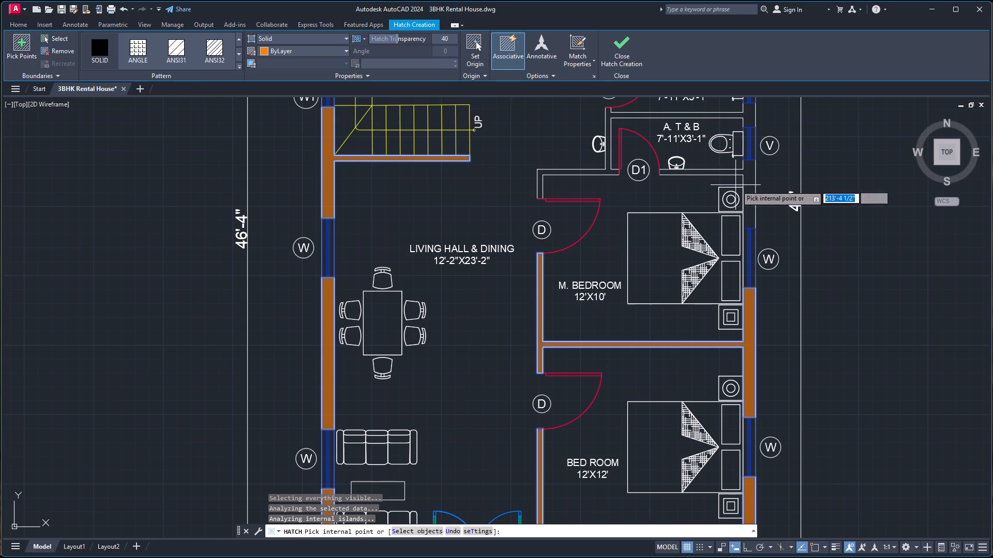
click(751, 179)
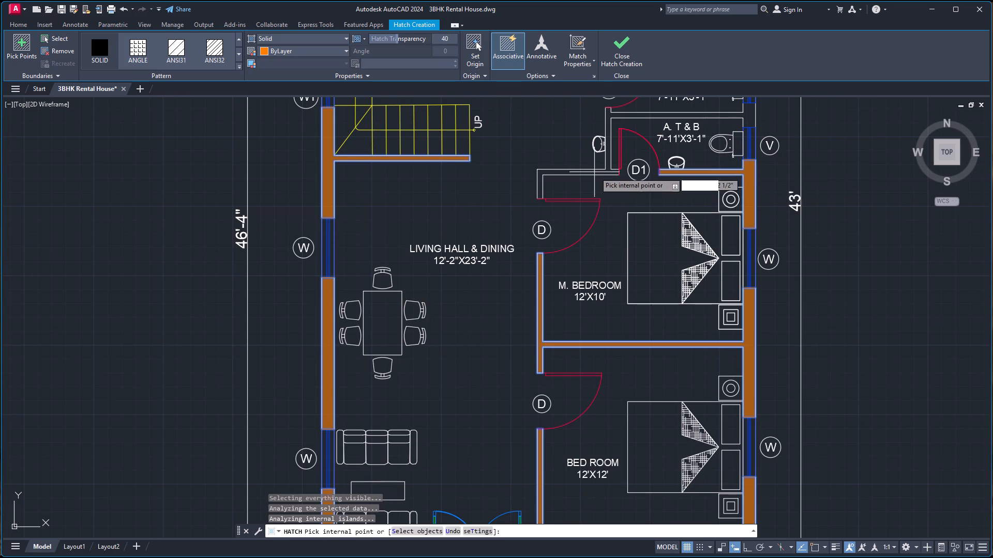
click(593, 174)
scroll(664, 172, down, 4)
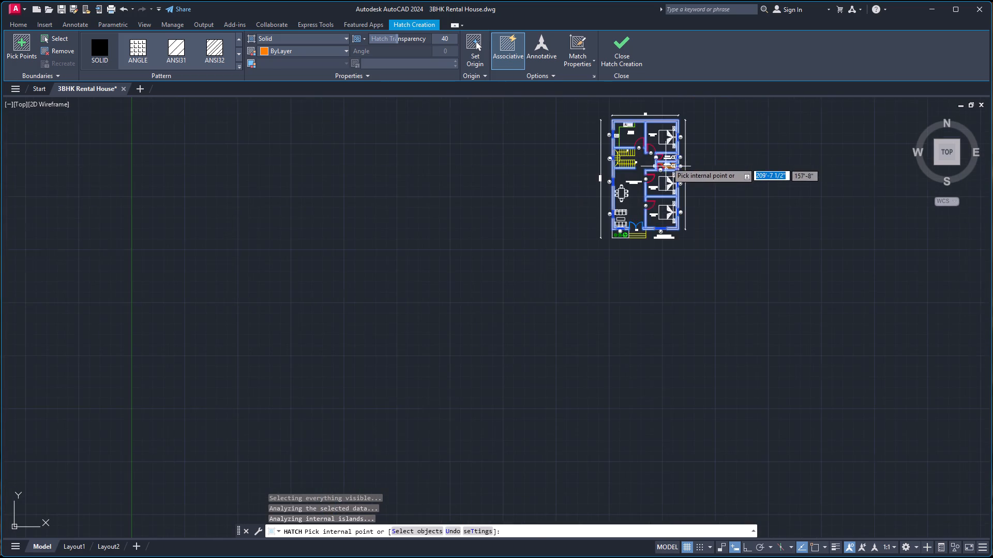
scroll(668, 151, up, 4)
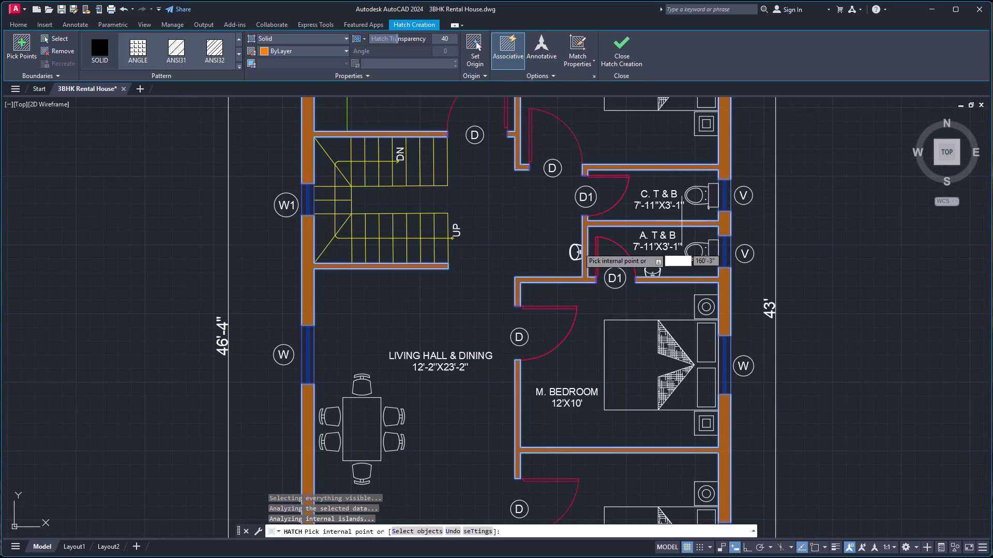
scroll(480, 302, down, 3)
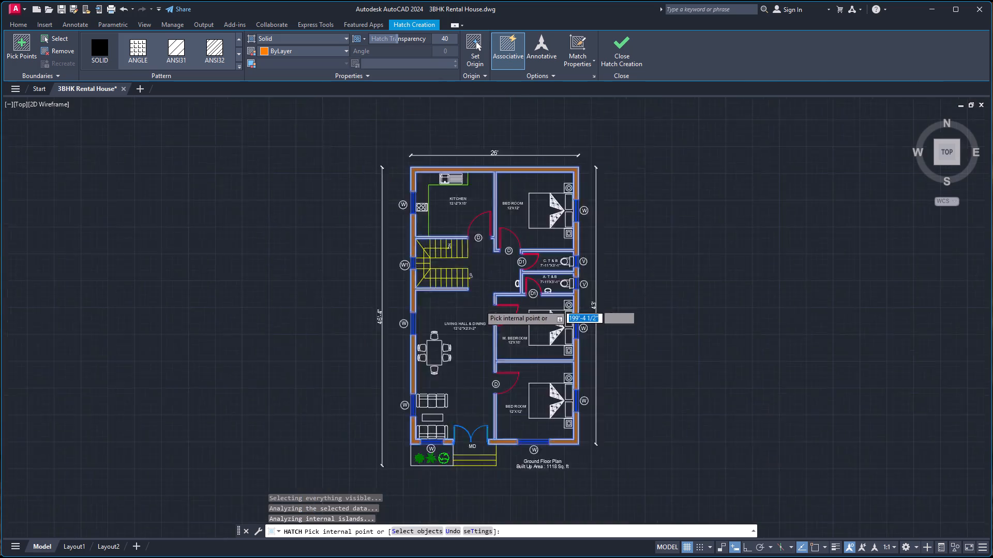
scroll(486, 401, up, 4)
scroll(503, 340, up, 1)
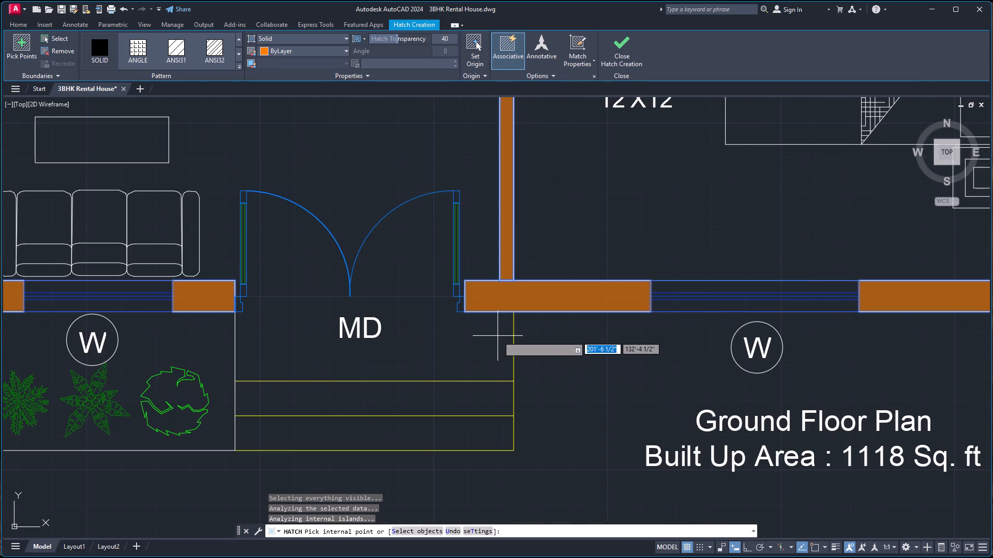
key(Escape)
Trim the wall line crossing the junction between the lower bedroom's living hall partition and the front wall.
key(t)
key(r)
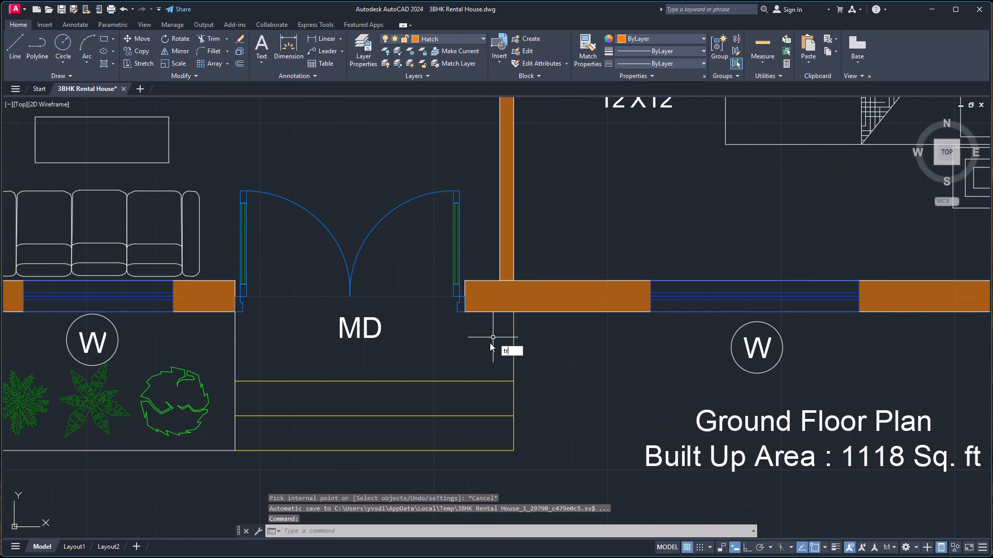
key(Return)
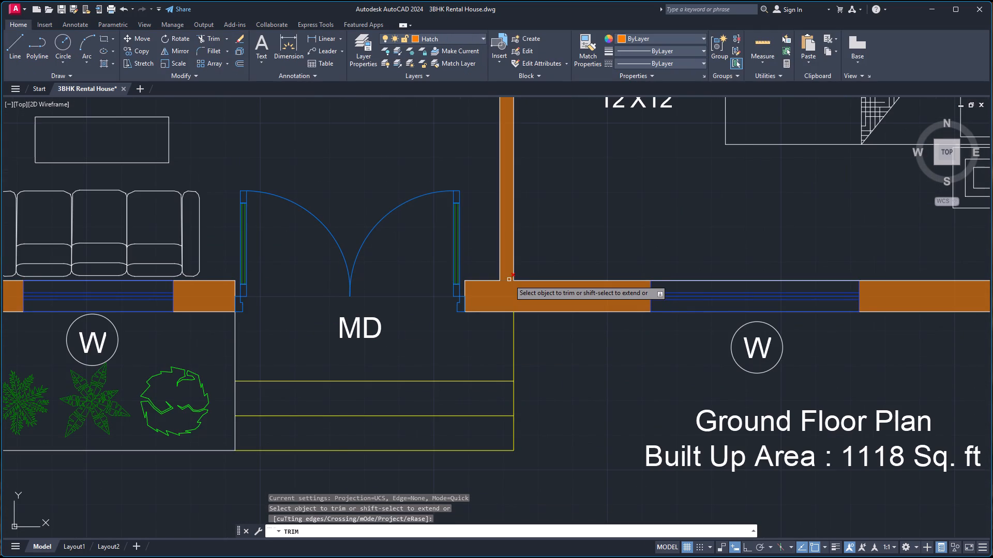
click(507, 280)
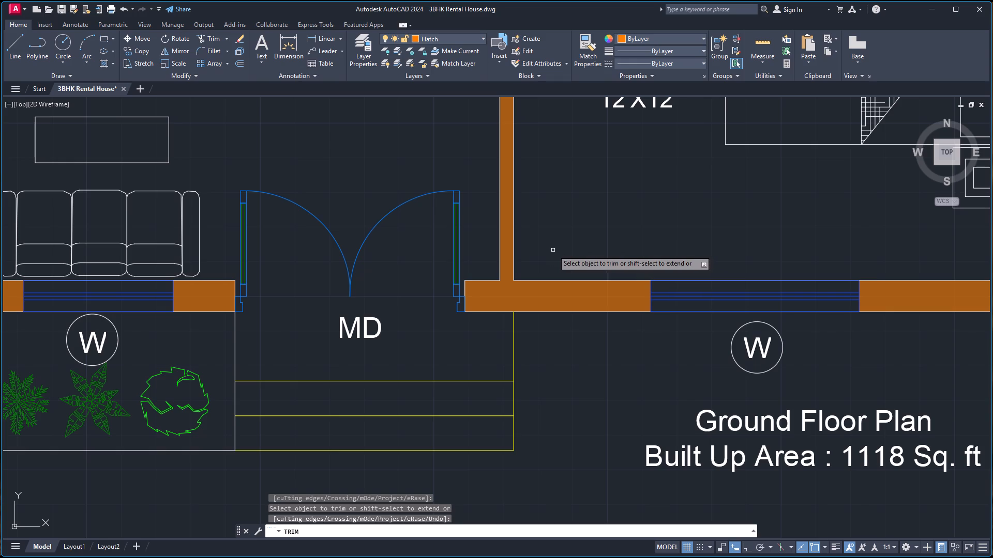
key(Escape)
Review the hatched walls across the whole floor plan and check the list of drawing layers.
scroll(554, 255, down, 7)
scroll(580, 183, up, 2)
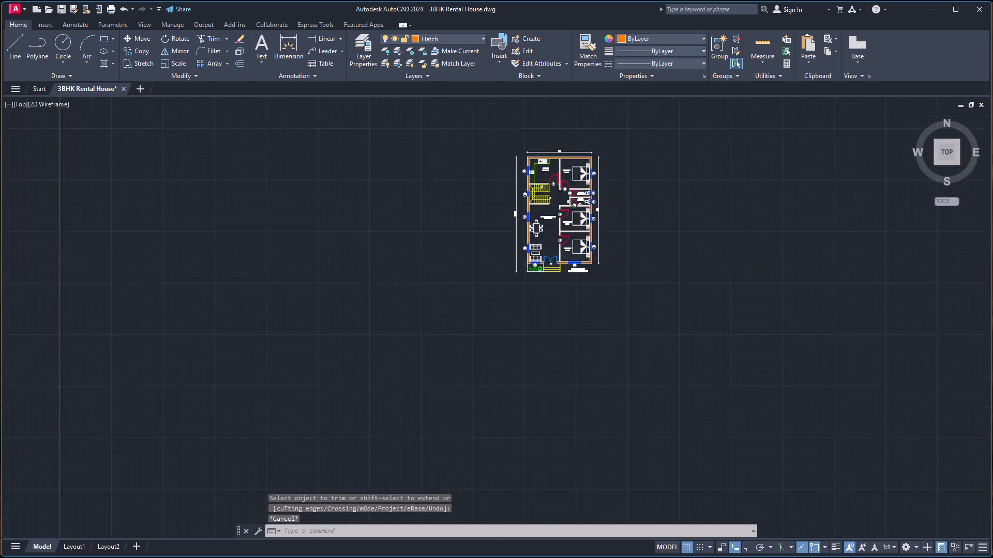
scroll(580, 183, up, 2)
scroll(578, 153, down, 3)
scroll(580, 131, up, 2)
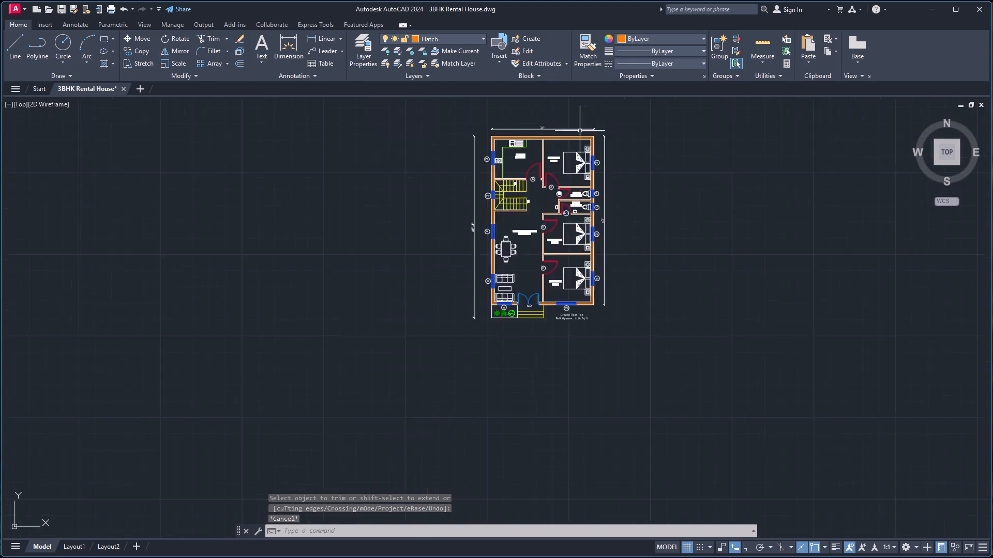
scroll(580, 131, up, 1)
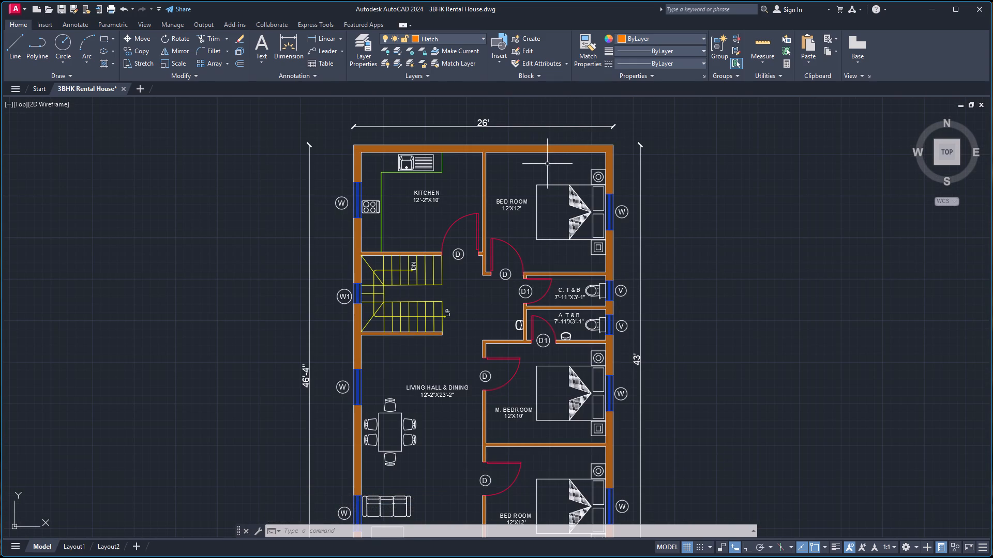
scroll(572, 246, down, 3)
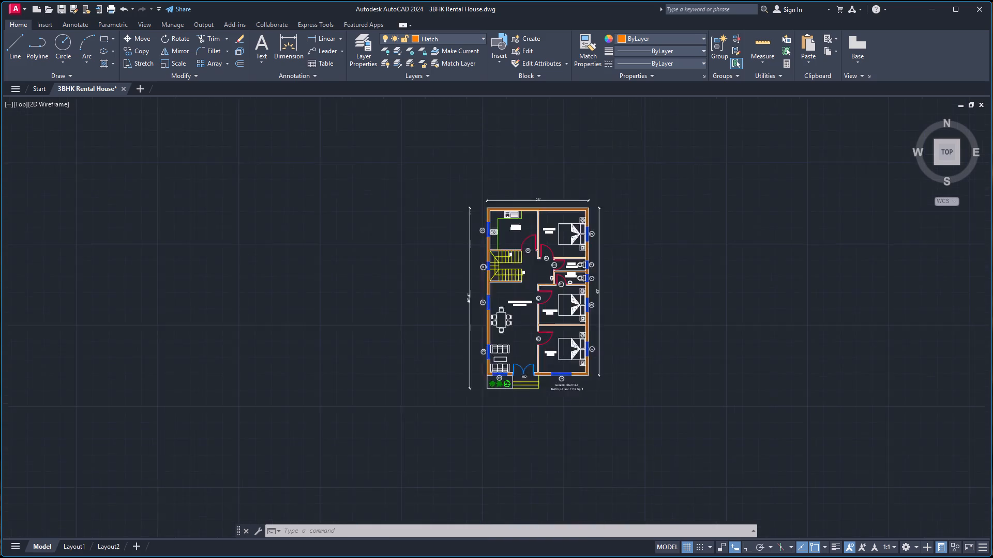
scroll(580, 270, up, 2)
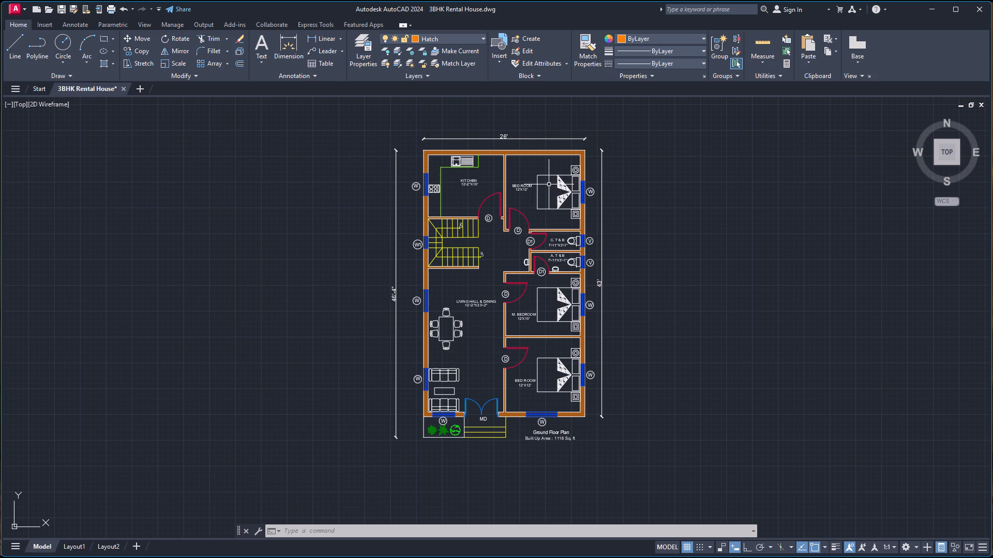
click(458, 38)
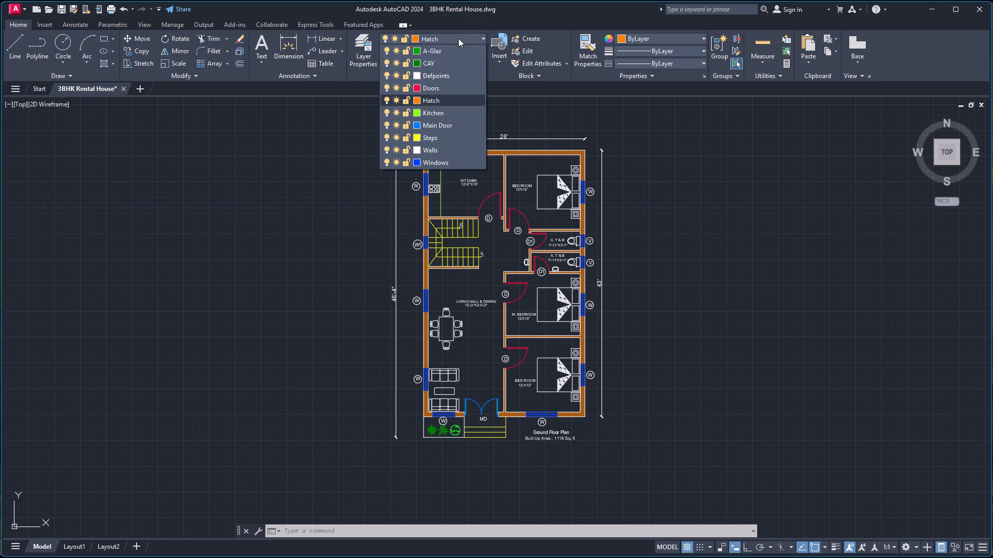
click(455, 40)
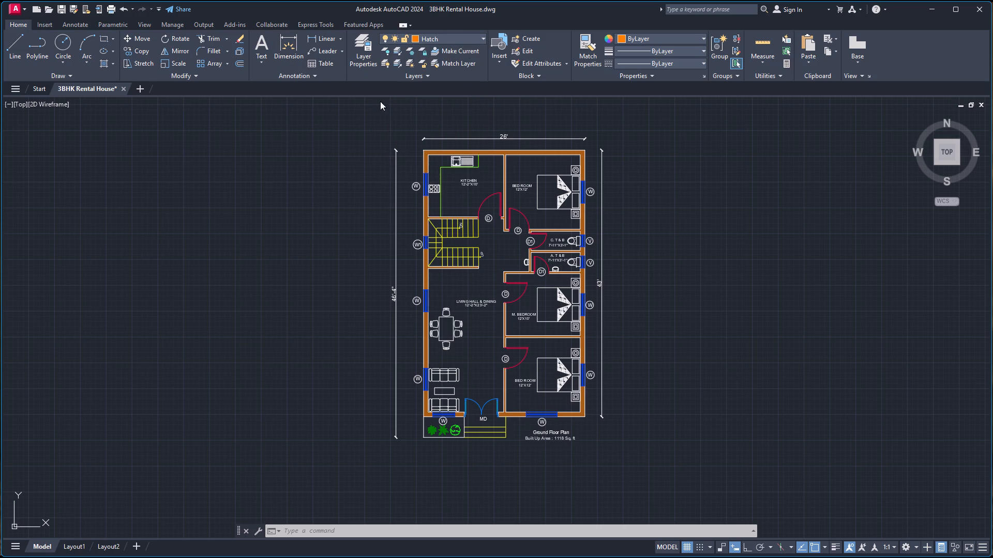
Start a new solid hatch near the kitchen and open its colour choices.
scroll(441, 162, up, 4)
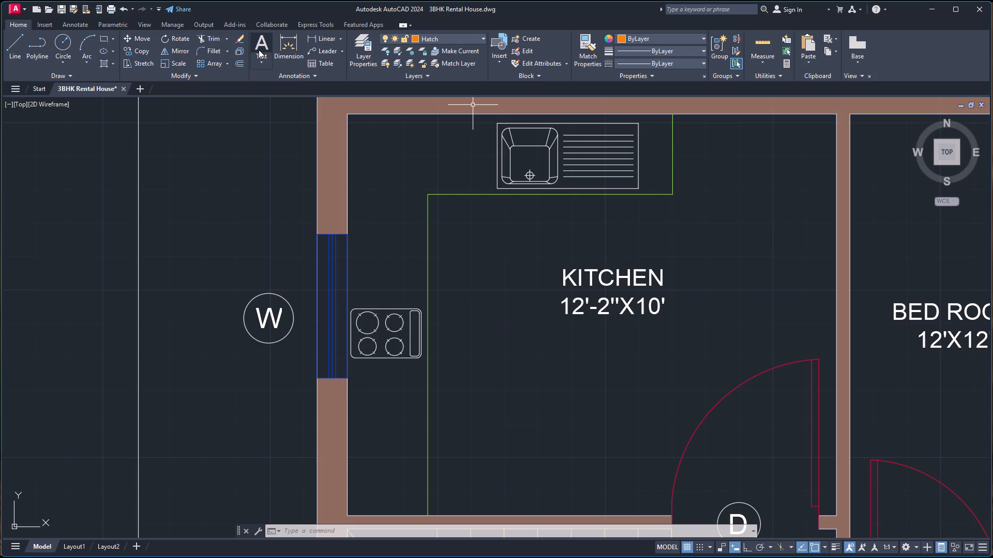
key(h)
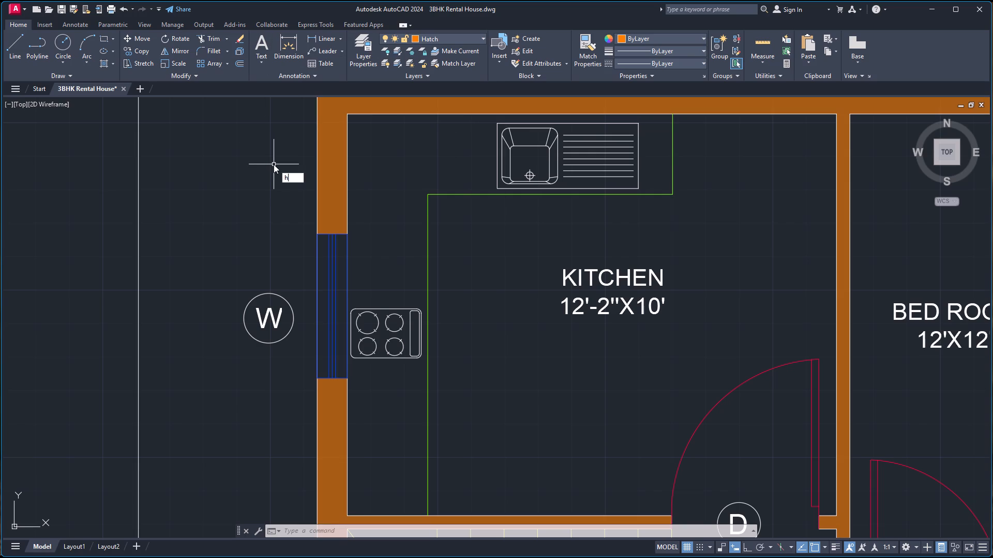
click(314, 184)
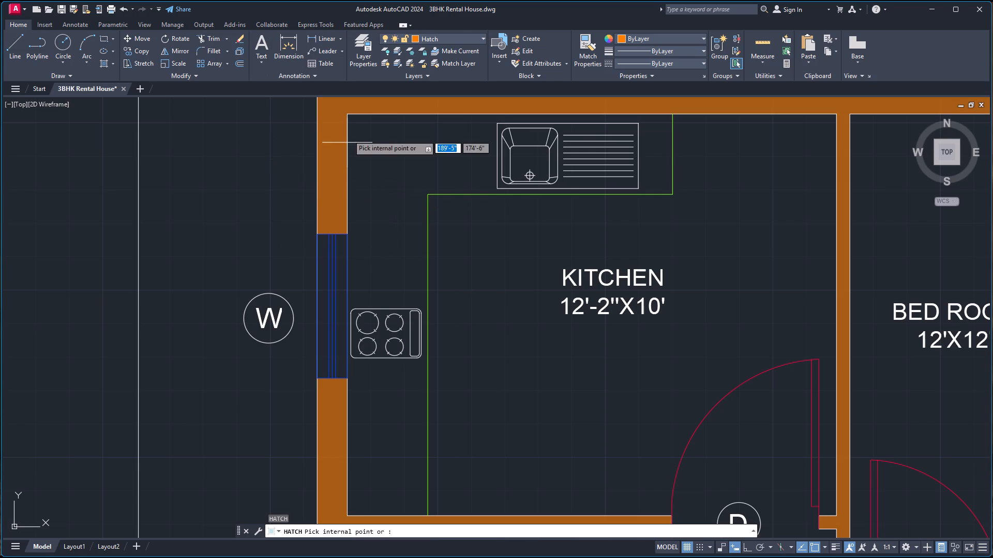
click(296, 51)
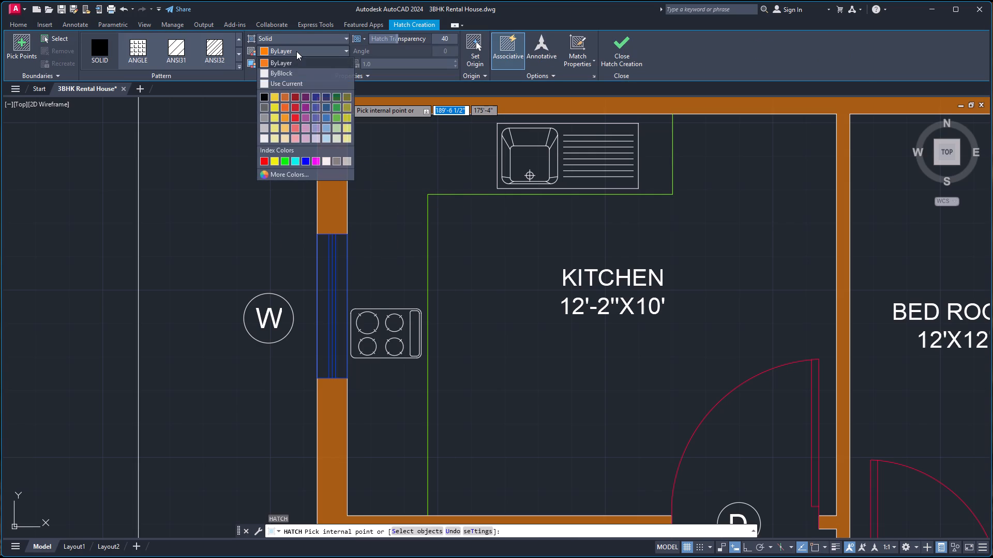
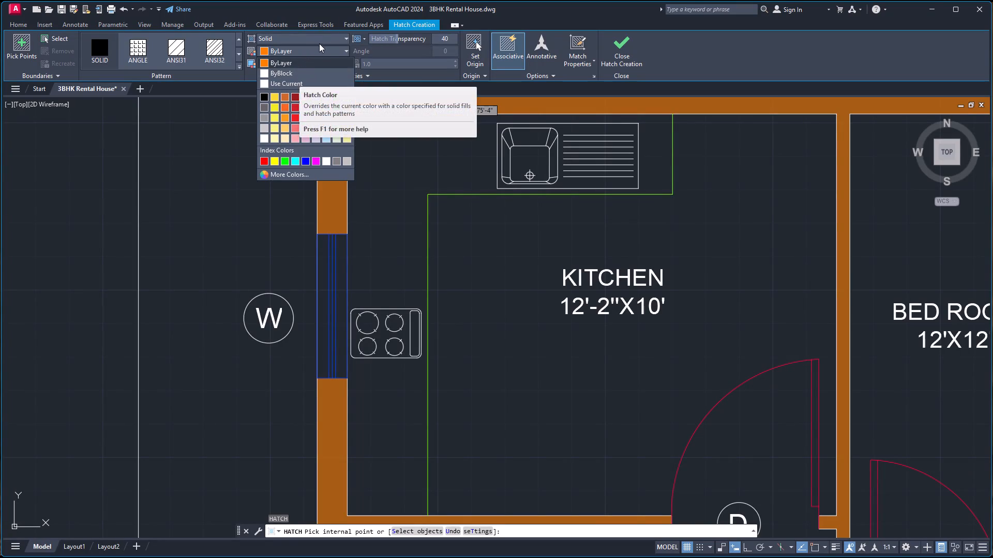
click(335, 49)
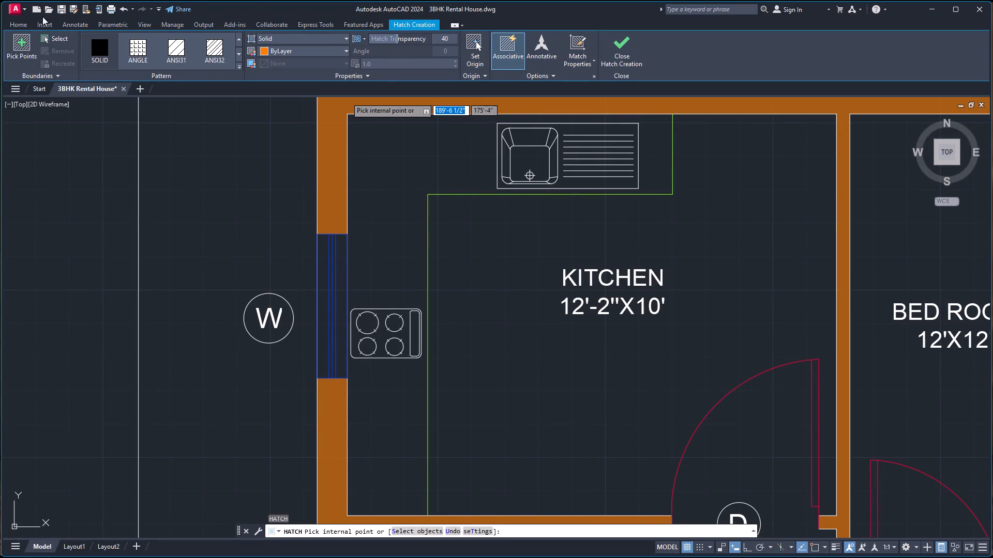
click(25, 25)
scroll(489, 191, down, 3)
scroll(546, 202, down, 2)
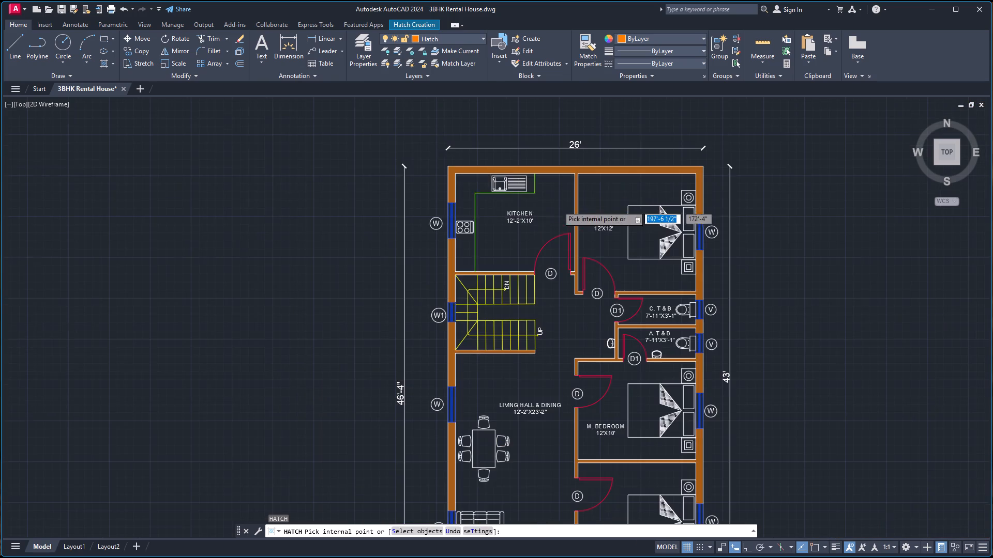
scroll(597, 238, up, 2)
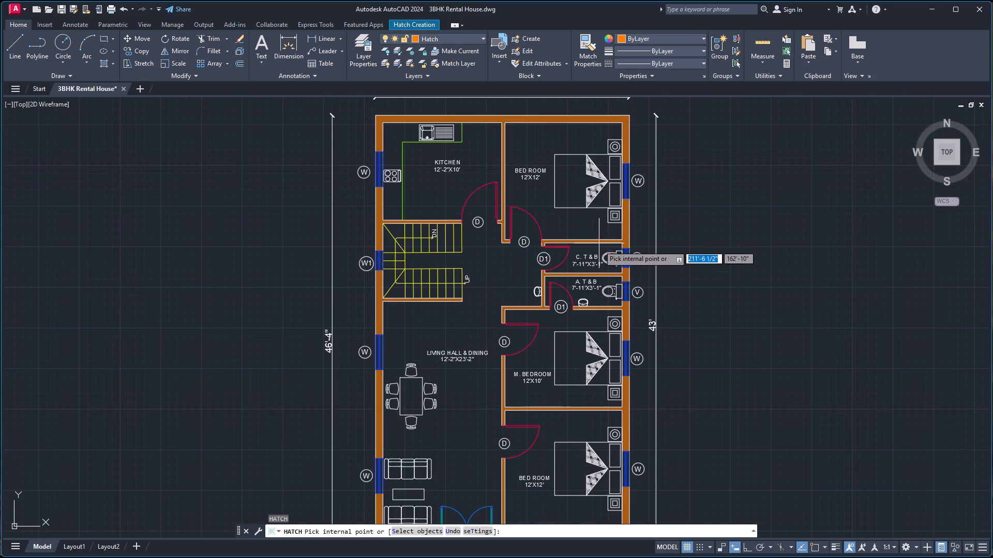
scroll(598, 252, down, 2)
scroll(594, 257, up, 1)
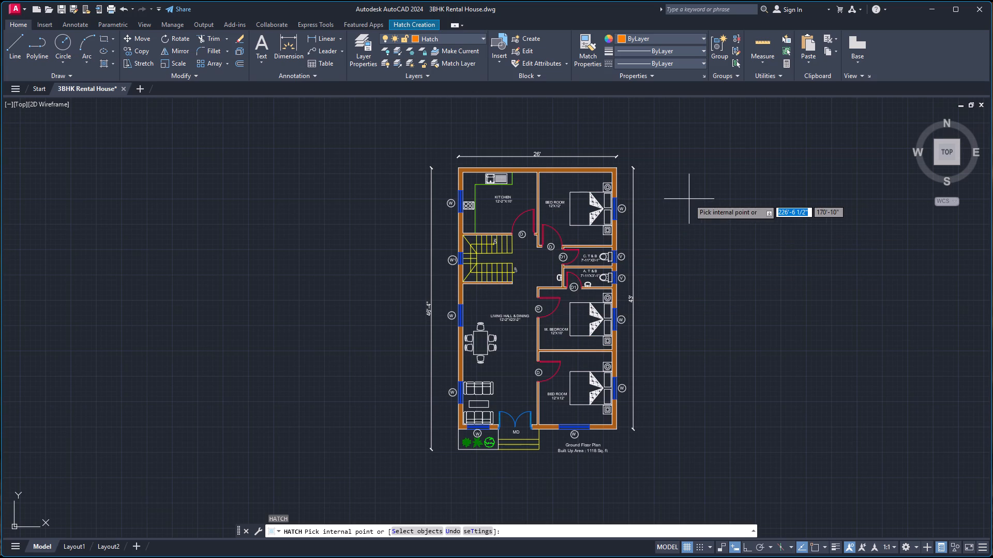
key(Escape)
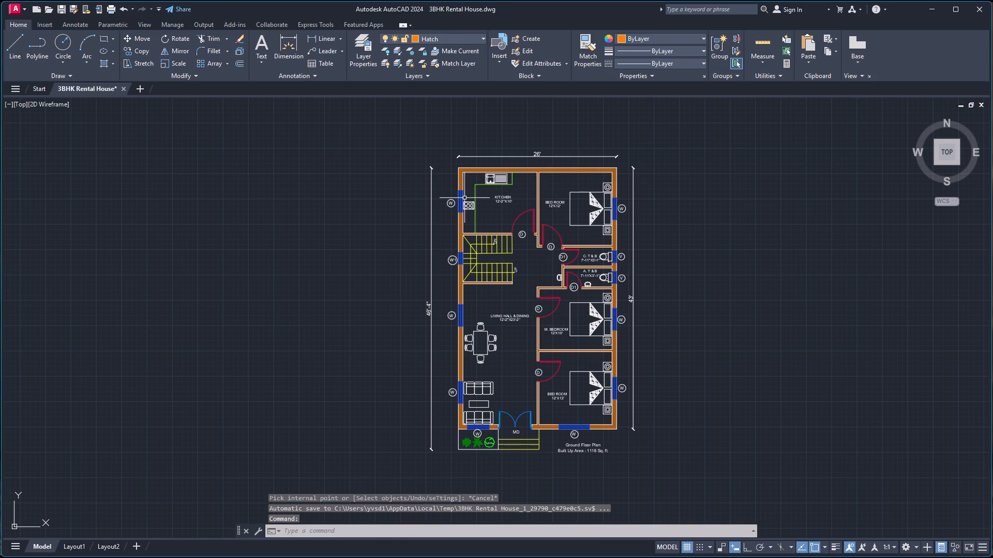
Start a plot using AutoCAD PDF (High Quality Print).pc3, ISO full bleed A3 (420.00 x 297.00 MM) paper and inches as the scale unit.
text(plo)
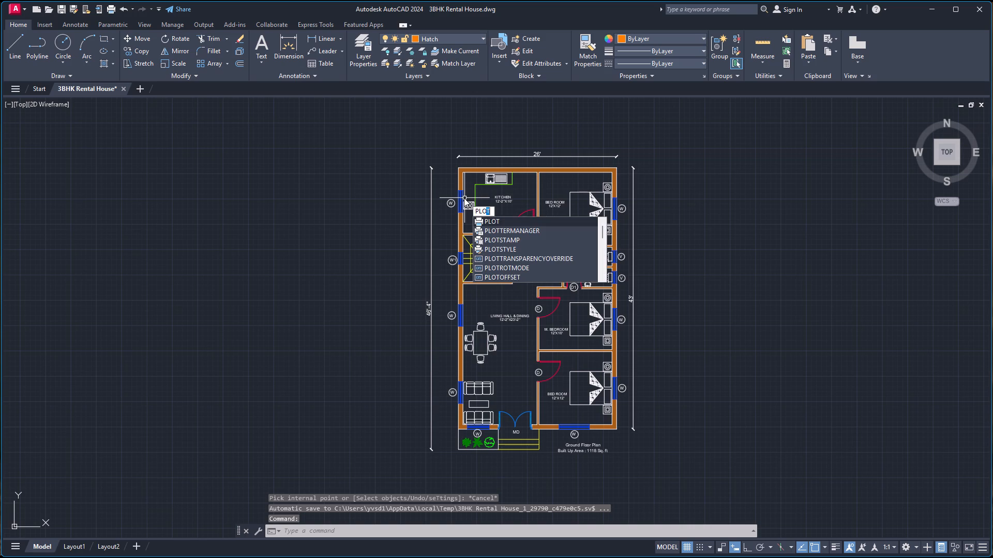
click(529, 223)
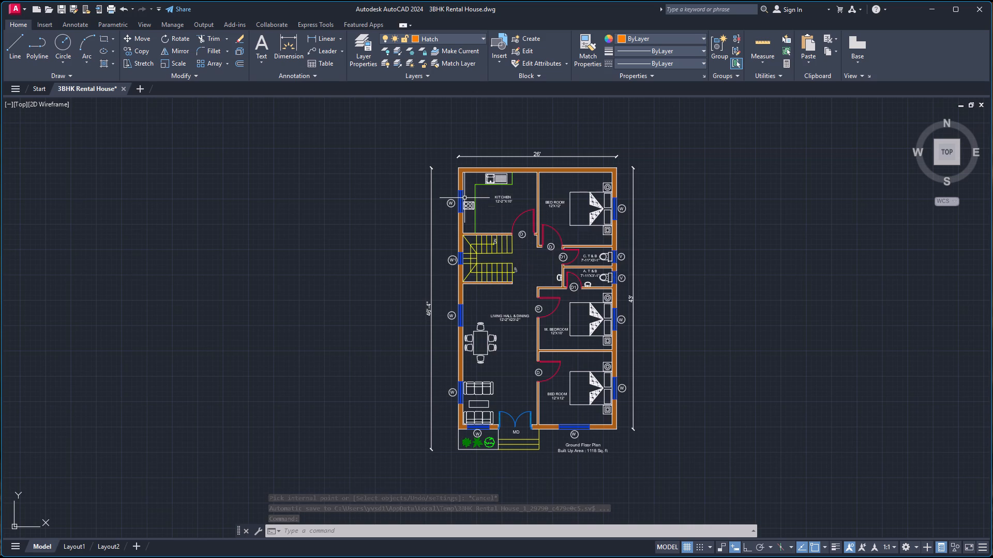
click(665, 229)
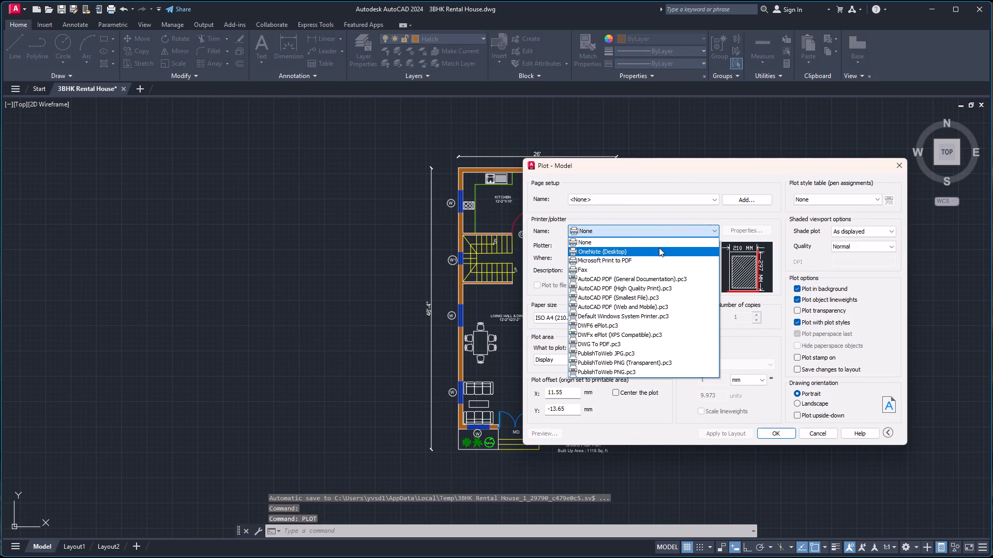
click(633, 287)
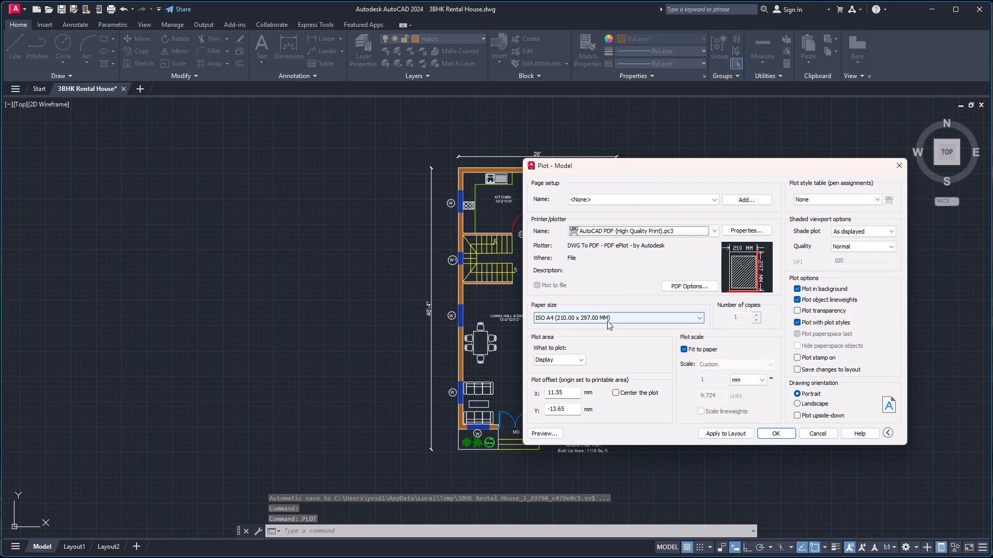
click(607, 321)
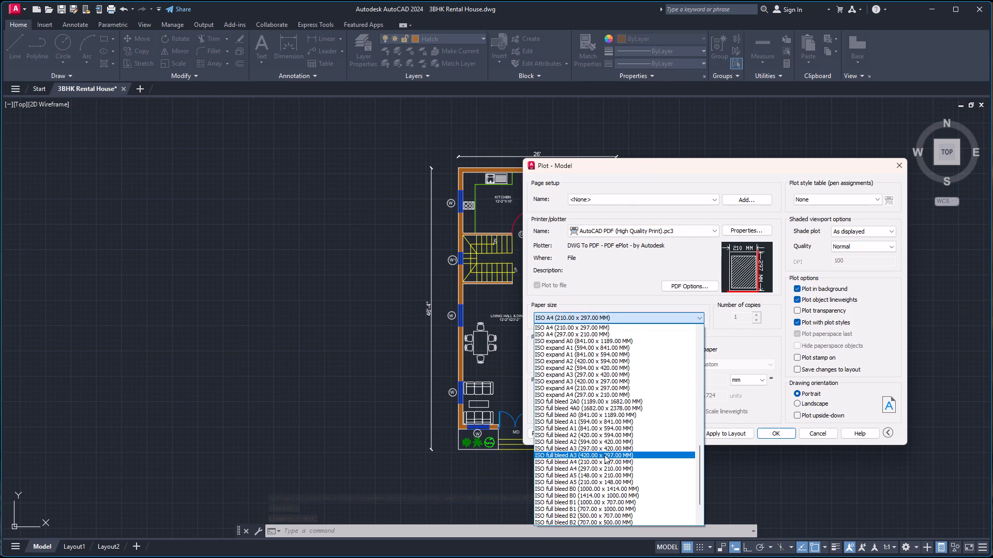
click(605, 455)
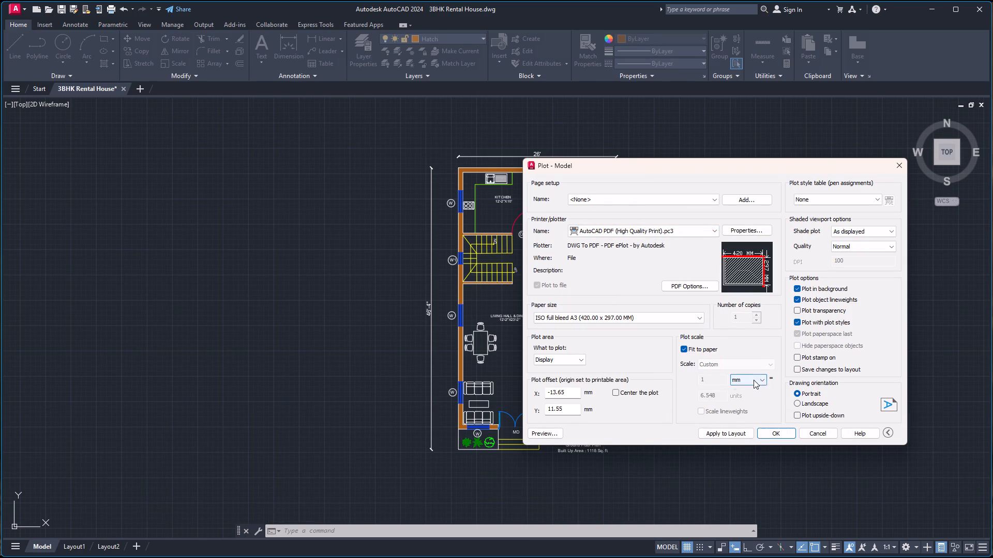
click(754, 380)
click(747, 391)
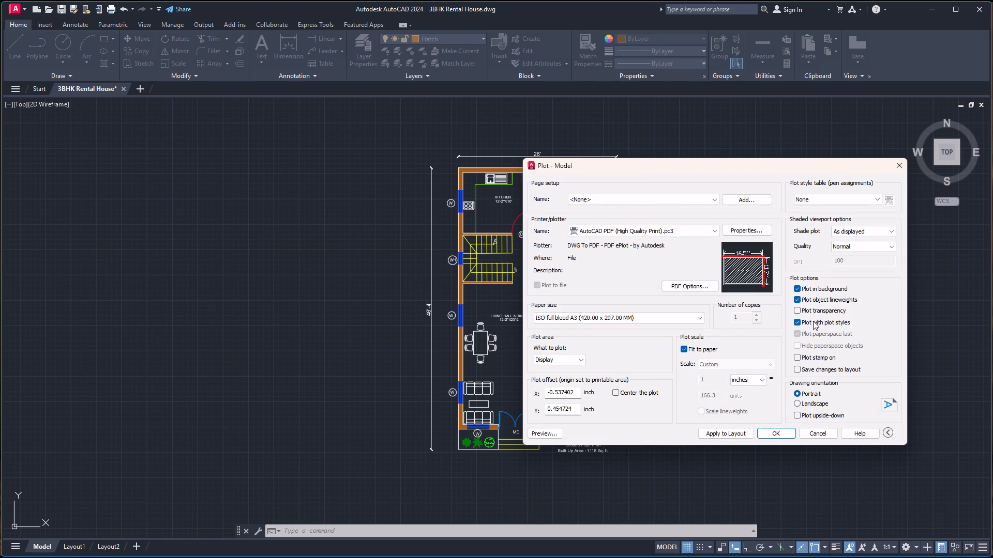
Turn on plot transparency and assign the monochrome.ctb plot style table to all layouts.
click(816, 315)
click(821, 308)
click(847, 197)
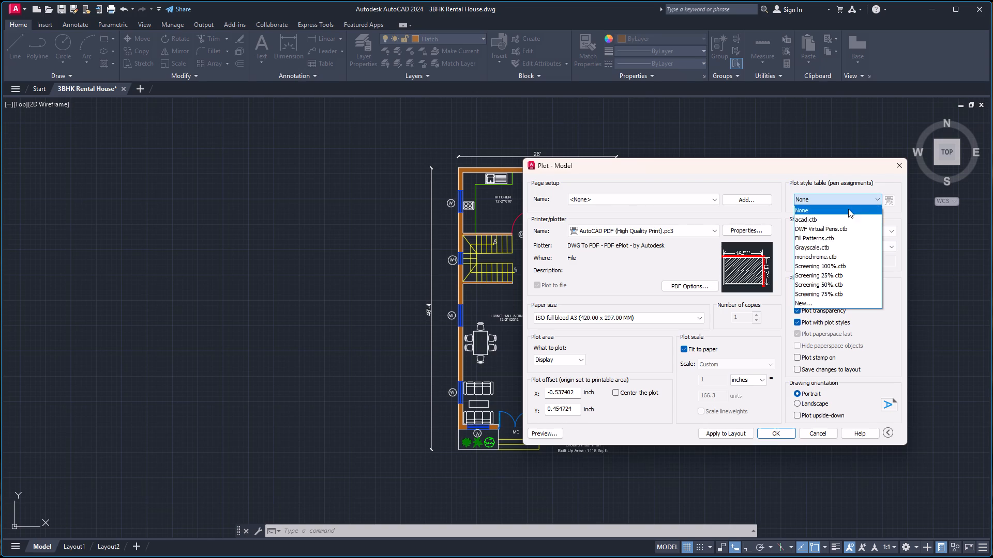
click(827, 257)
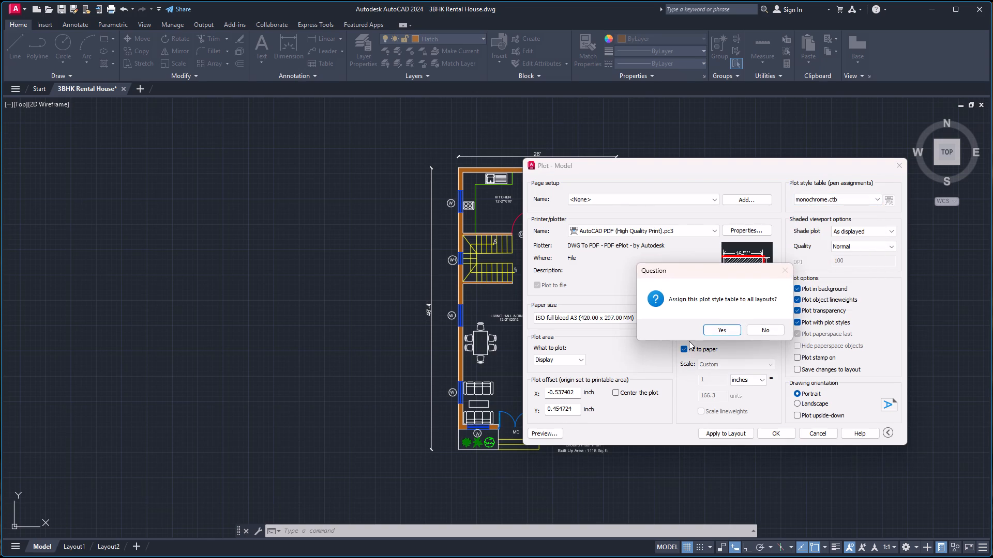
click(730, 328)
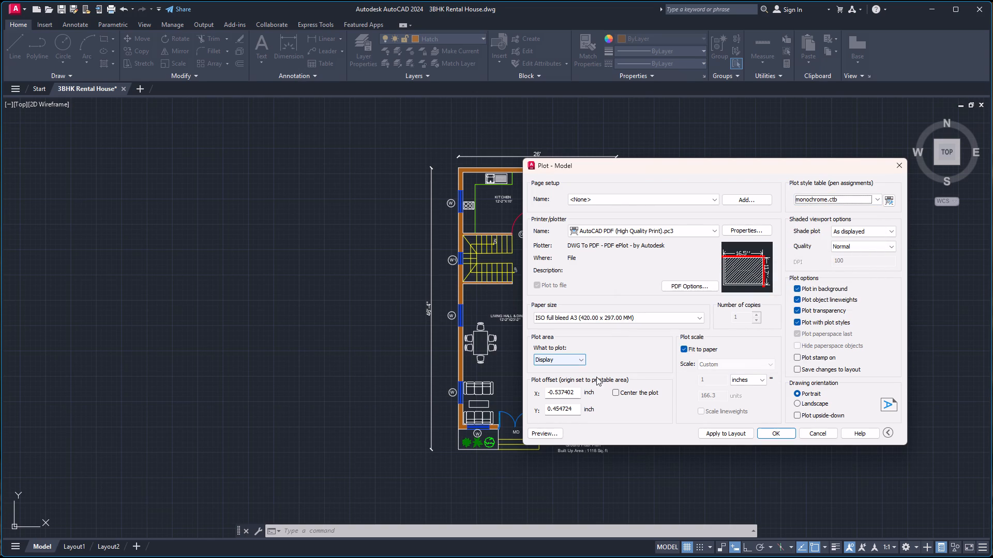
Centre the plot, set its area to a window around the whole floor plan with dimensions and title, and apply the settings to the layout.
click(617, 394)
click(582, 359)
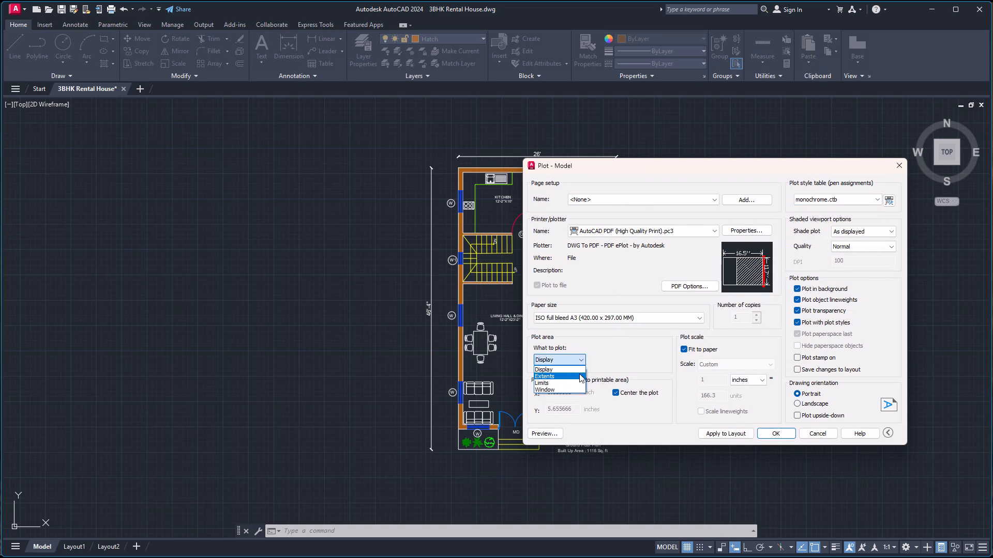
click(565, 392)
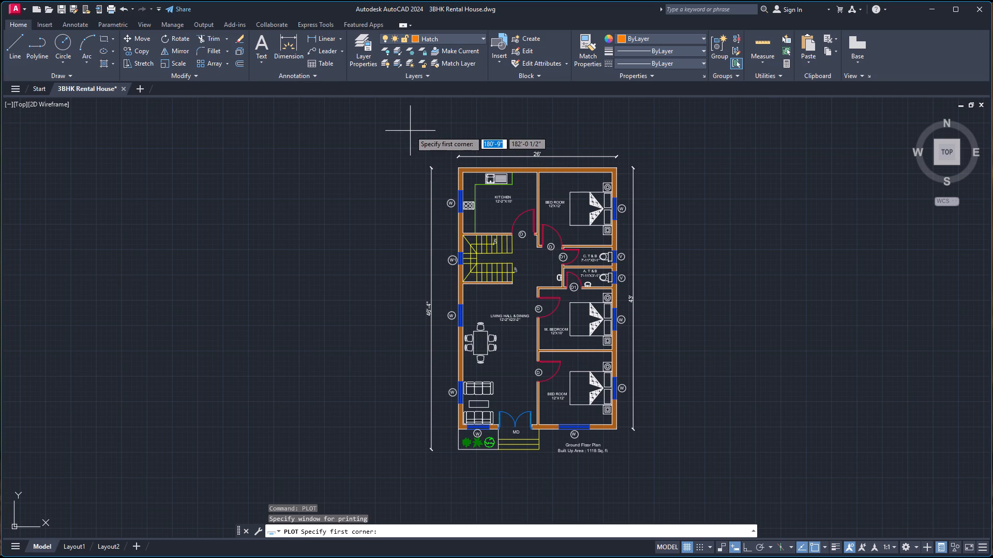
drag(410, 131, 449, 174)
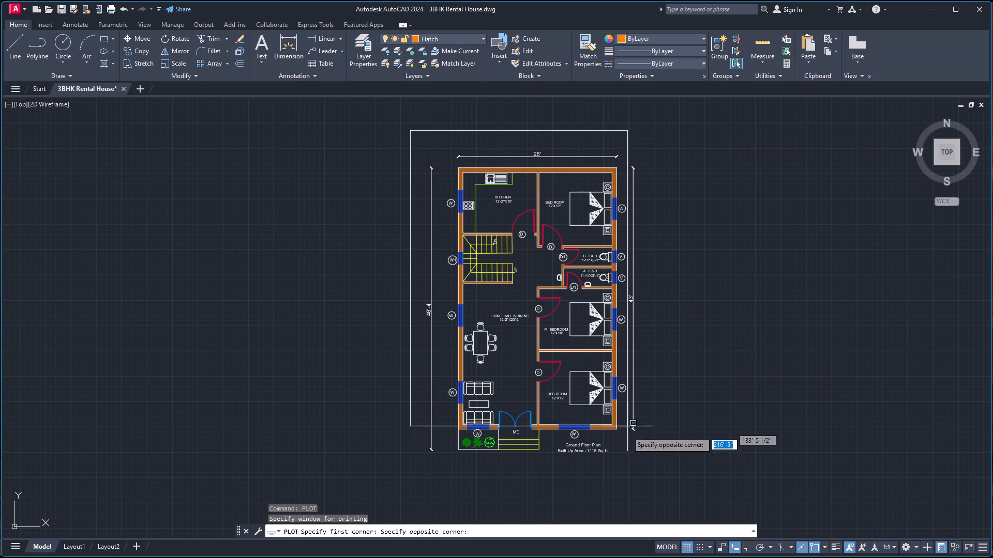
click(653, 467)
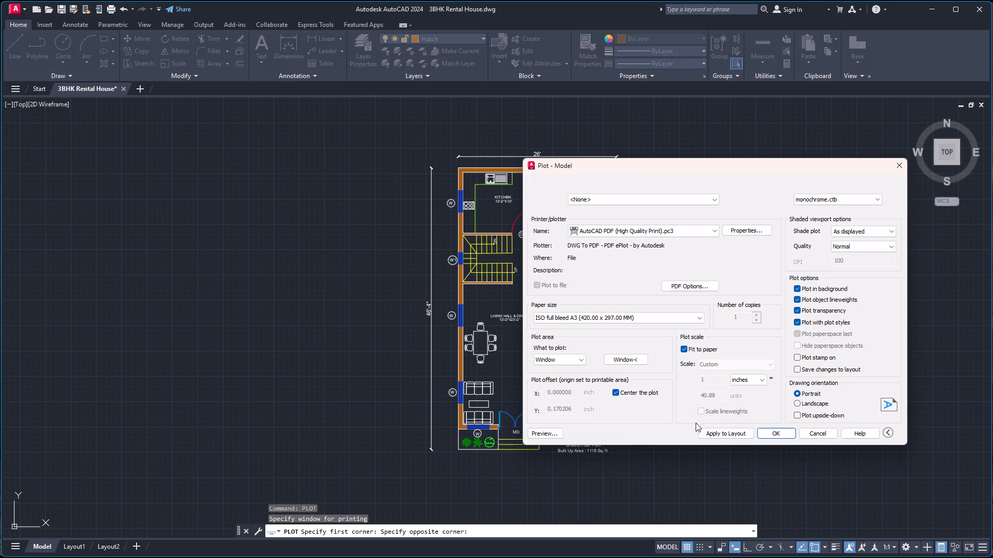
click(722, 432)
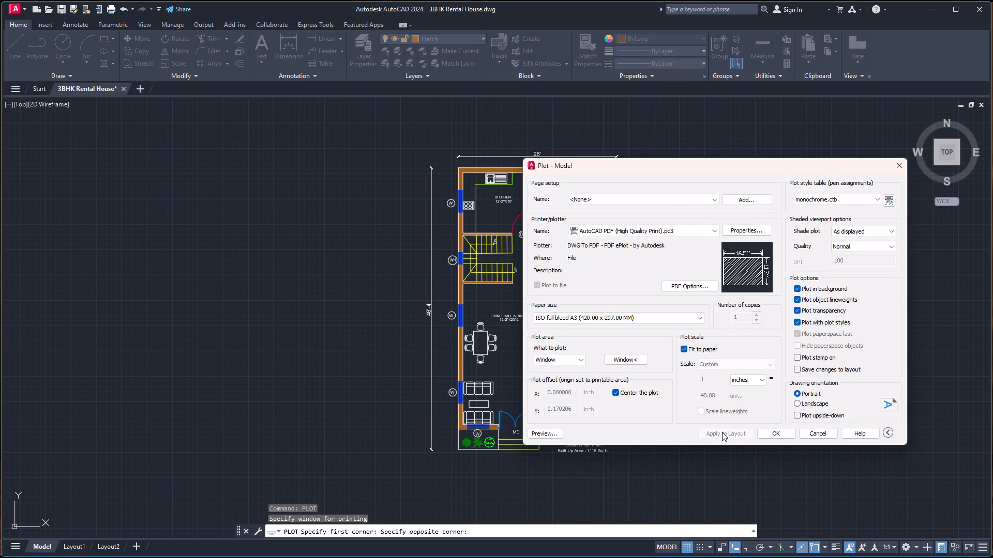
Preview the monochrome plot of the floor plan.
click(552, 435)
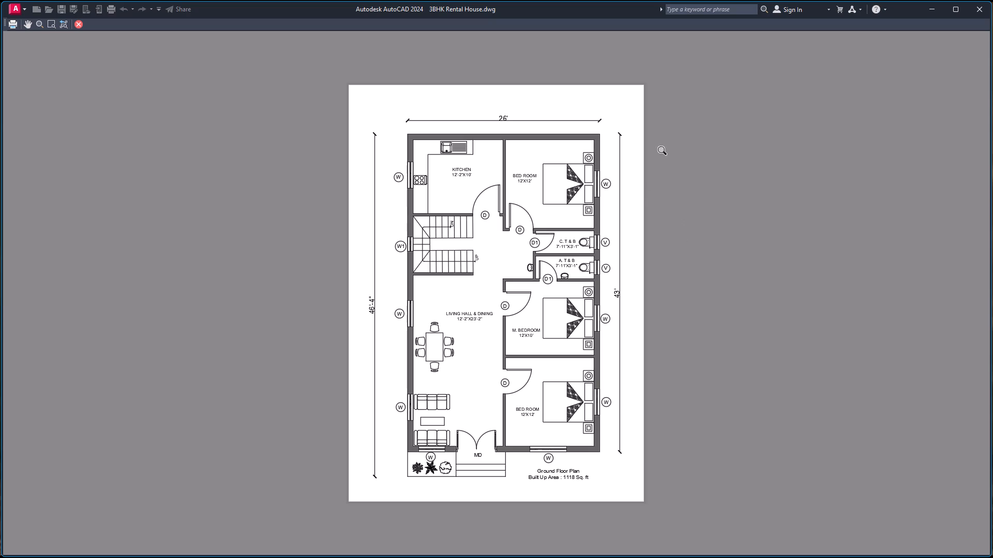
click(83, 20)
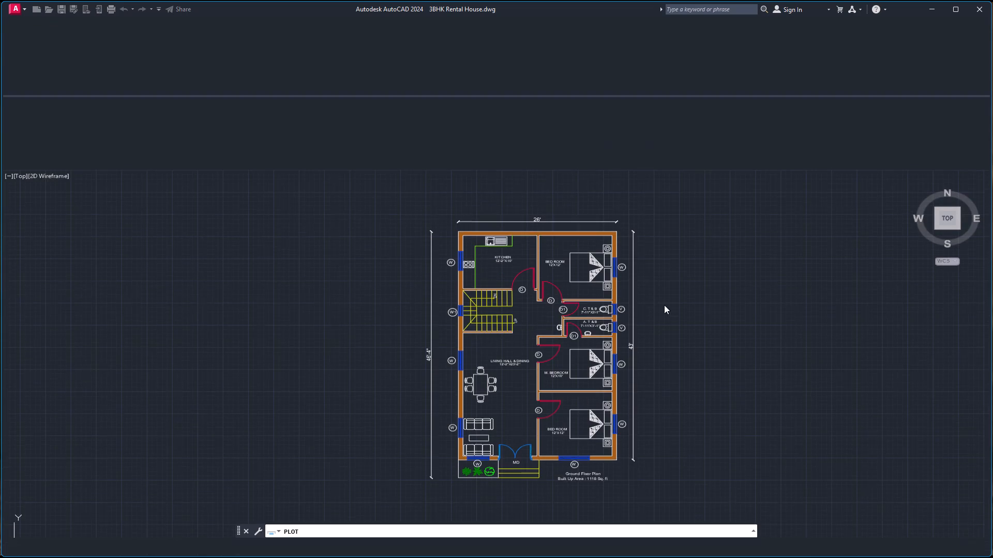
Plot the plan to PDF as 3BHK Rental House-Model.pdf in New folder (15) inside FUJI Files on drive D.
click(778, 430)
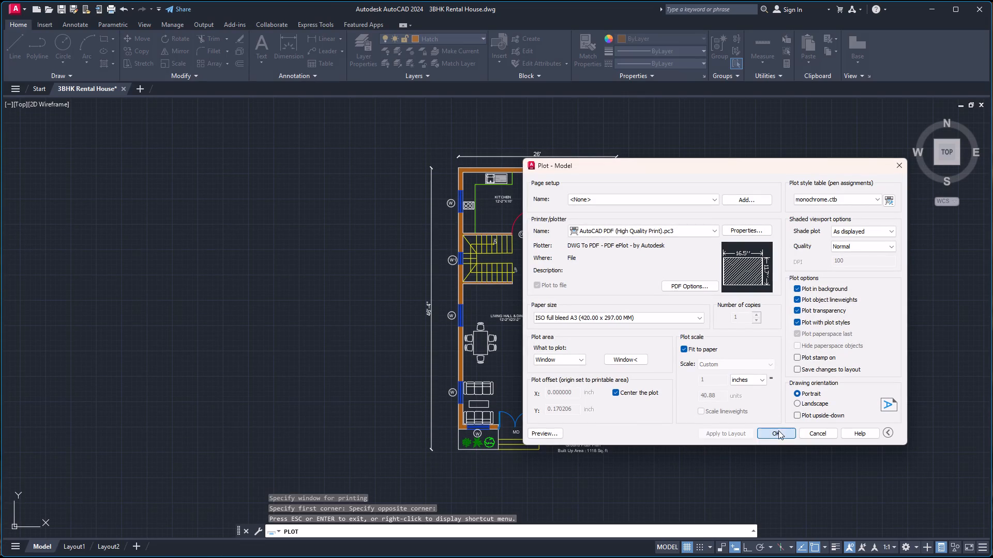
click(288, 241)
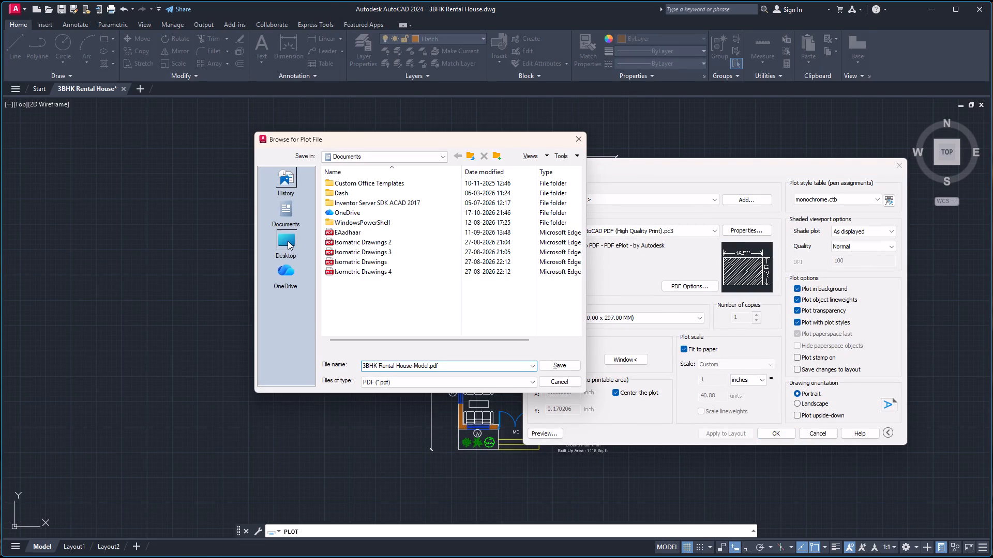
scroll(447, 274, down, 4)
double_click(391, 330)
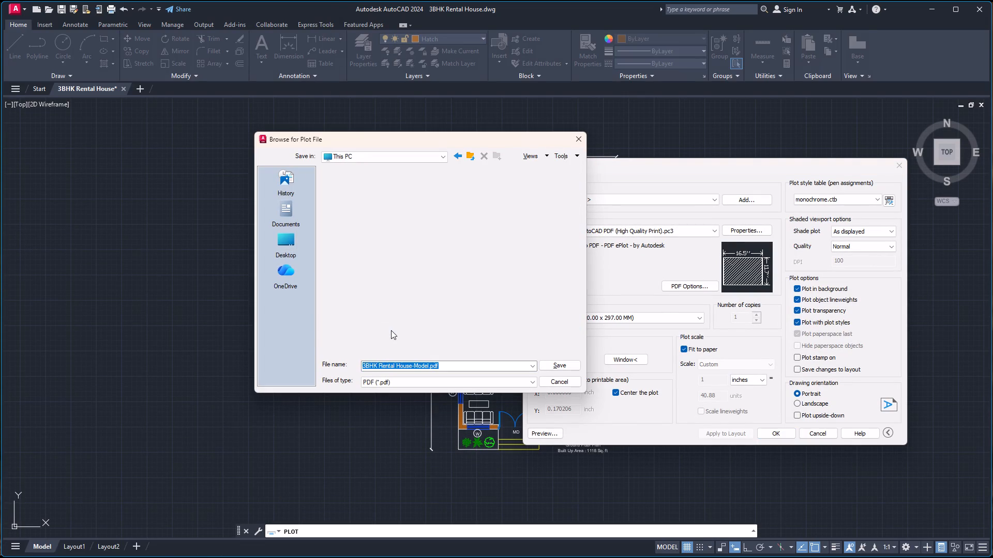
double_click(371, 202)
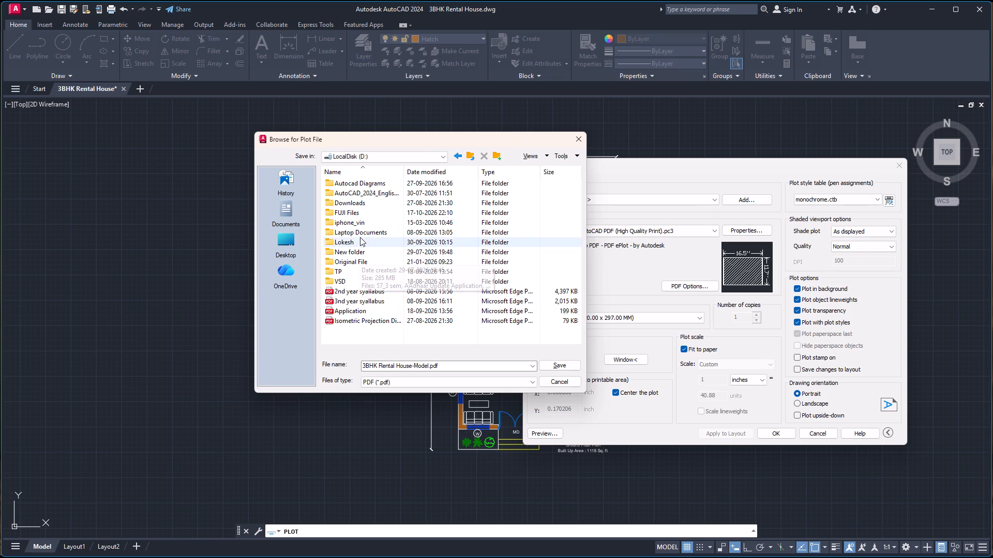
double_click(362, 215)
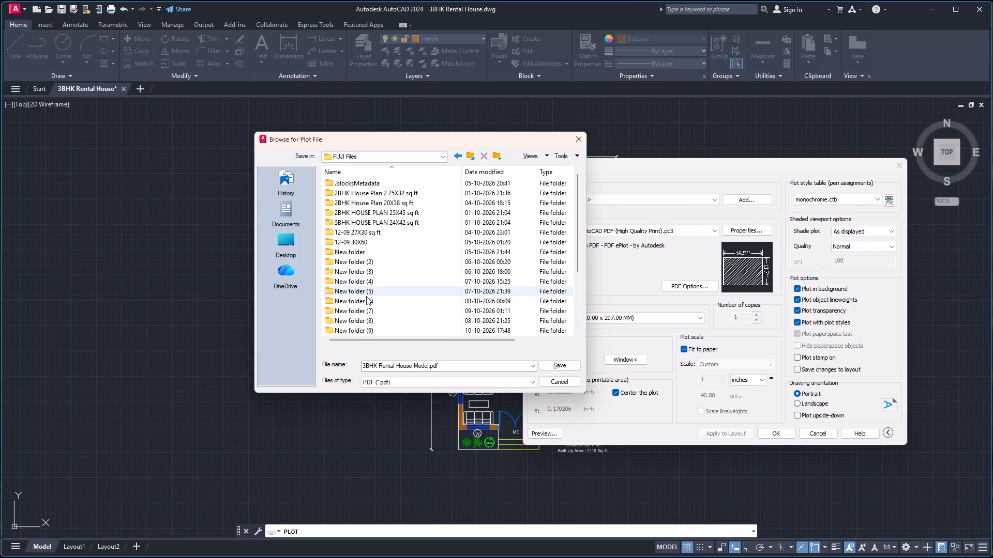
scroll(366, 296, down, 5)
double_click(363, 309)
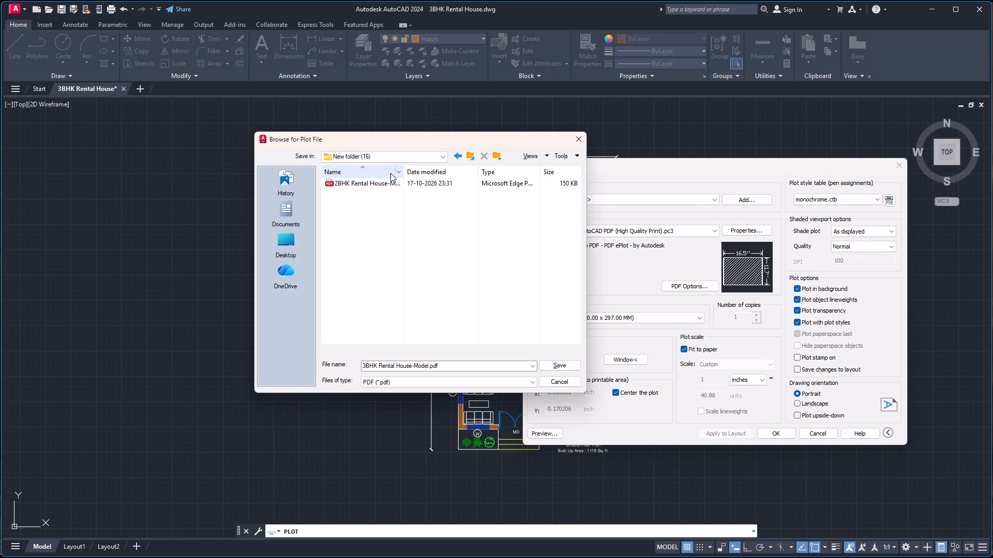
click(459, 156)
scroll(403, 252, down, 7)
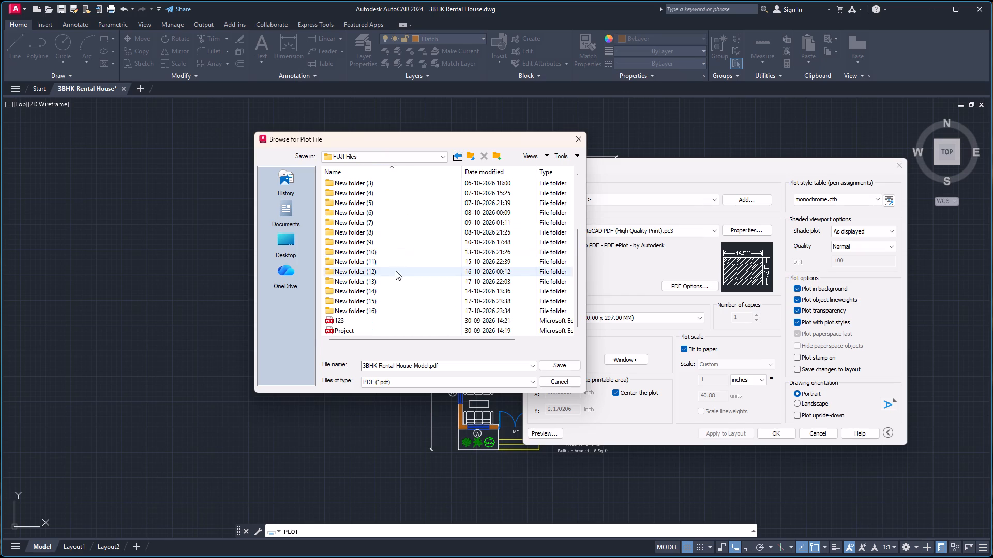
double_click(383, 301)
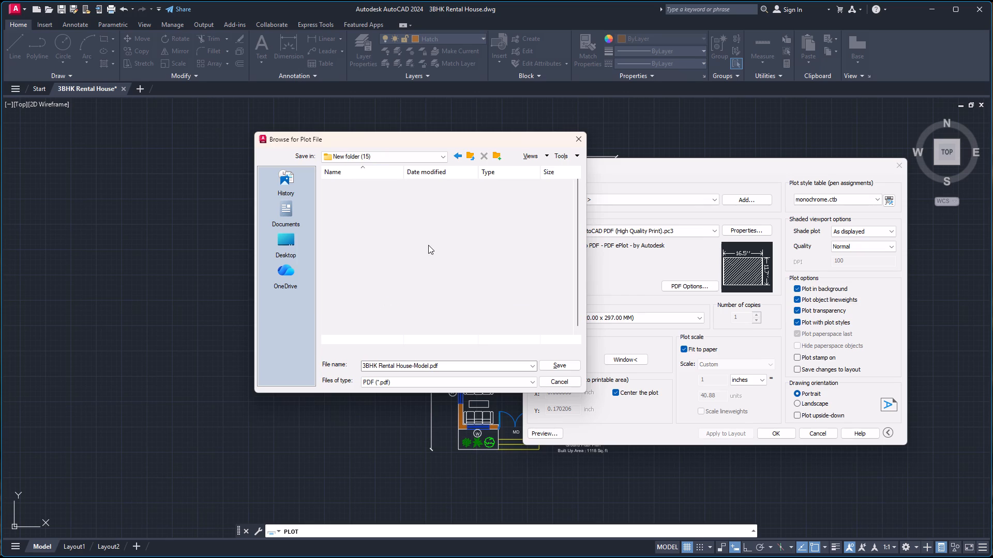
click(551, 366)
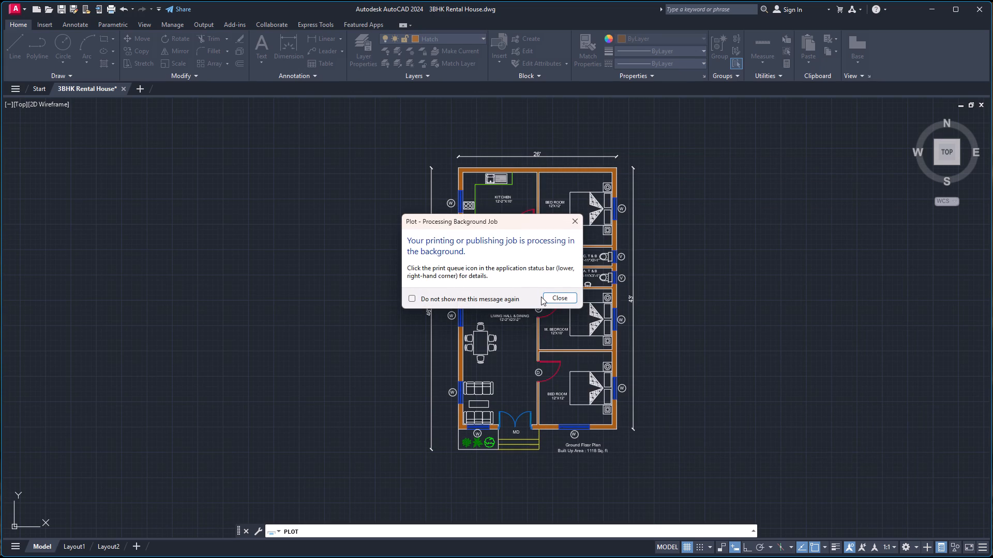